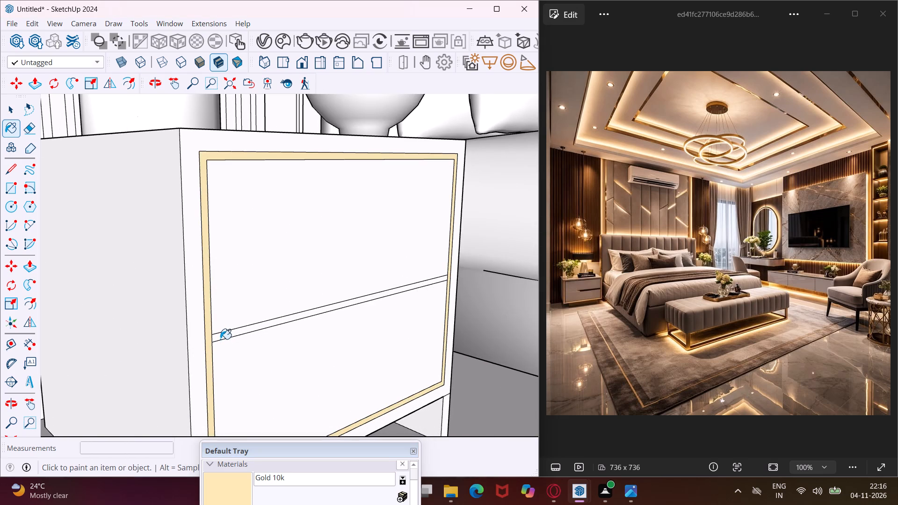
# Paint the TV cabinet's front border strip and the divider between its first two doors with Gold 10k.
pyautogui.scroll(-12, 216, 314)
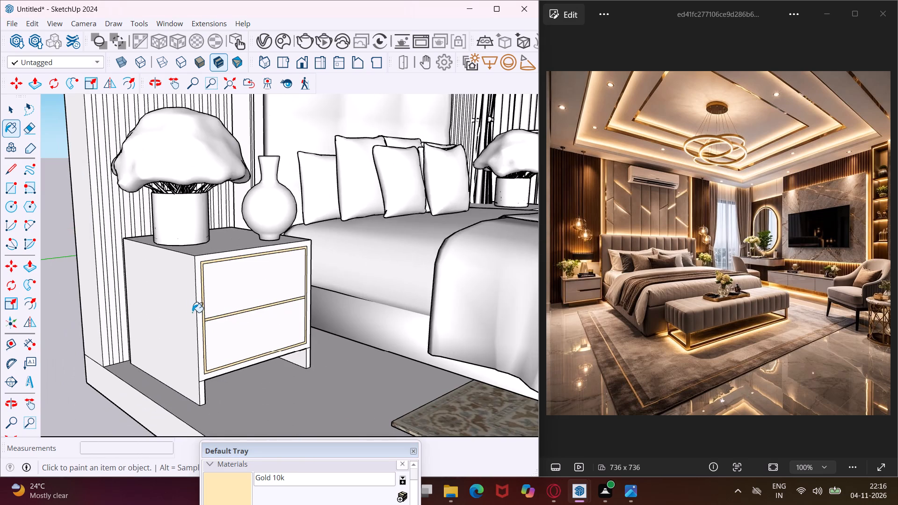
pyautogui.scroll(-13, 181, 319)
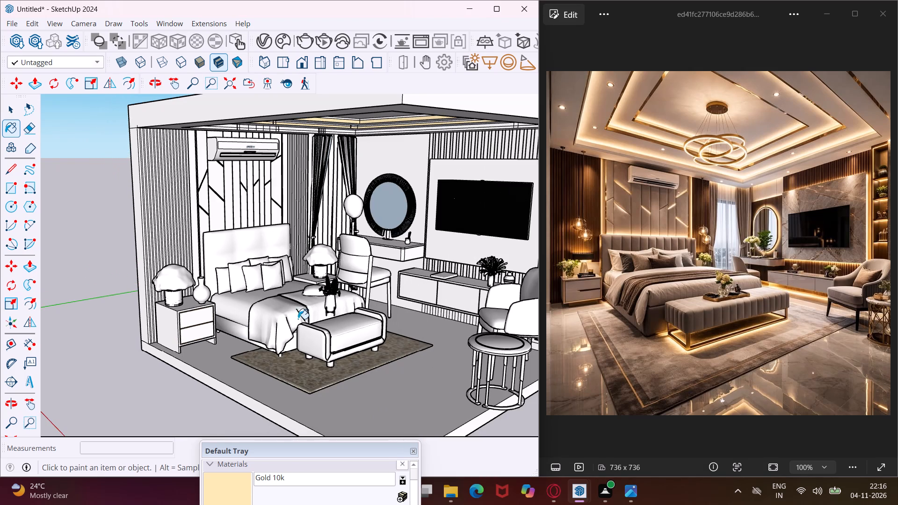
pyautogui.scroll(14, 445, 295)
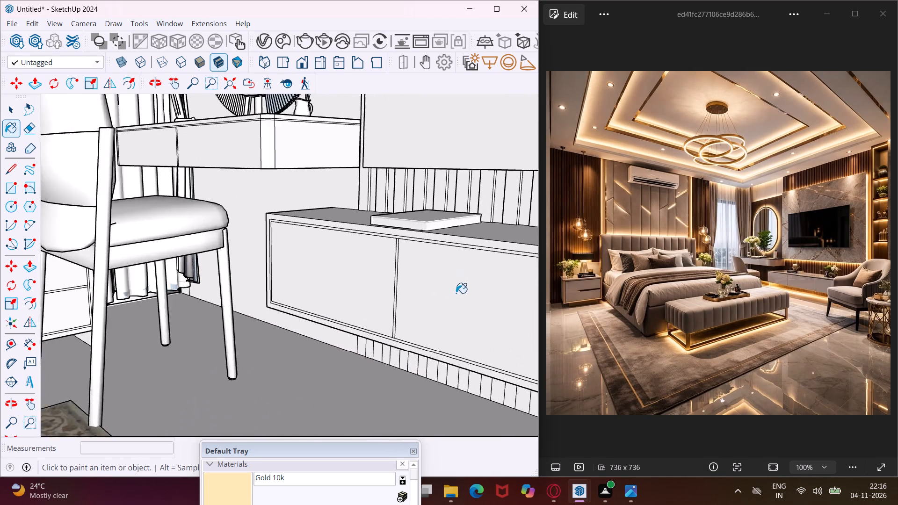
pyautogui.scroll(5, 456, 293)
pyautogui.scroll(7, 378, 249)
pyautogui.click(367, 240)
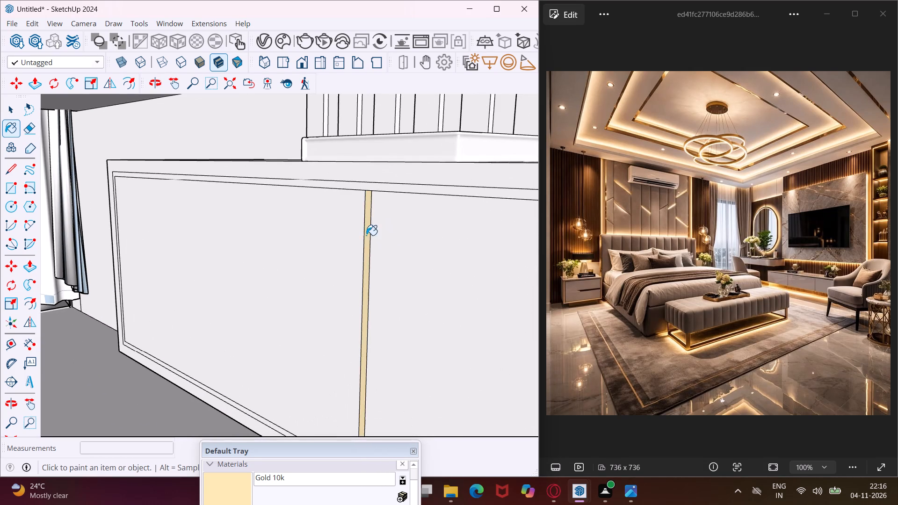
pyautogui.click(376, 190)
# Paint the TV cabinet's second vertical divider with Gold 10k.
pyautogui.scroll(-6, 329, 254)
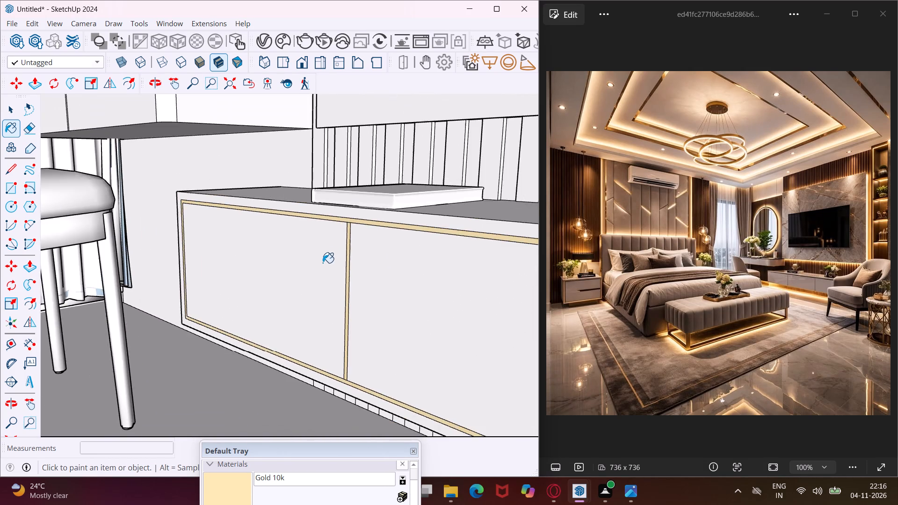
pyautogui.scroll(-9, 322, 263)
pyautogui.moveTo(405, 285); pyautogui.dragTo(445, 296, button='middle')
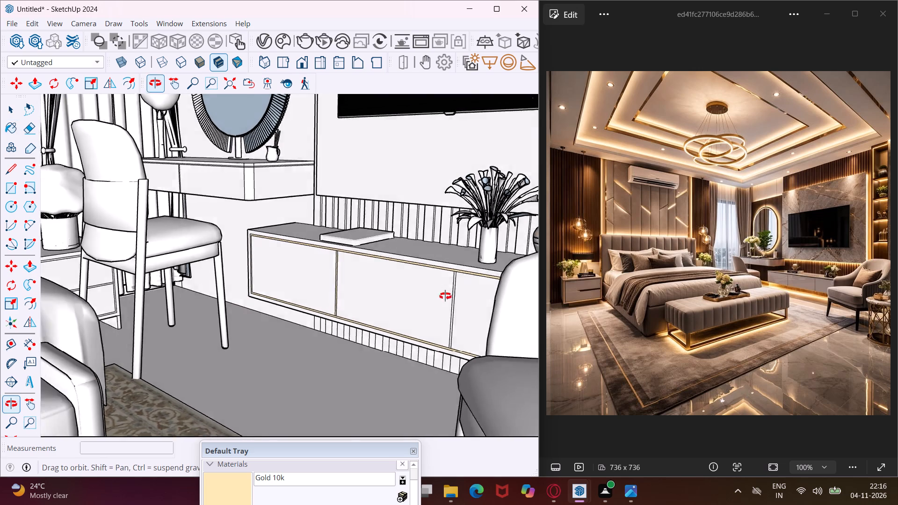
pyautogui.moveTo(445, 296); pyautogui.dragTo(489, 305, button='middle')
pyautogui.scroll(9, 486, 289)
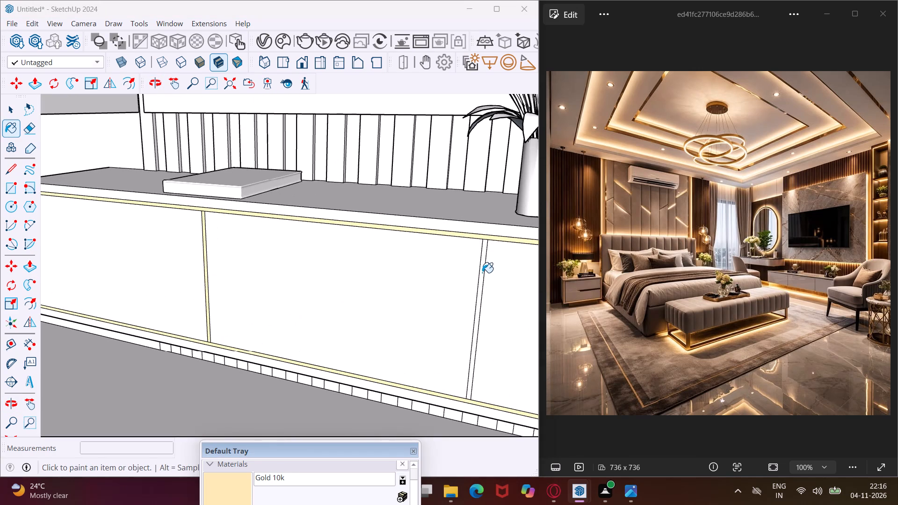
pyautogui.click(482, 273)
# Paint the dressing table's long front strip and the vertical divider between its drawers with Gold 10k.
pyautogui.scroll(-16, 306, 293)
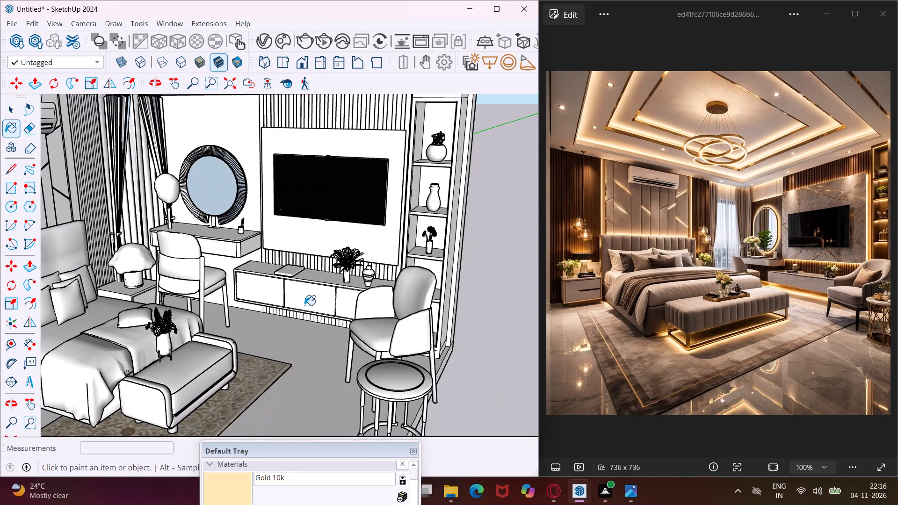
pyautogui.scroll(-2, 304, 305)
pyautogui.moveTo(307, 318); pyautogui.dragTo(426, 331, button='middle')
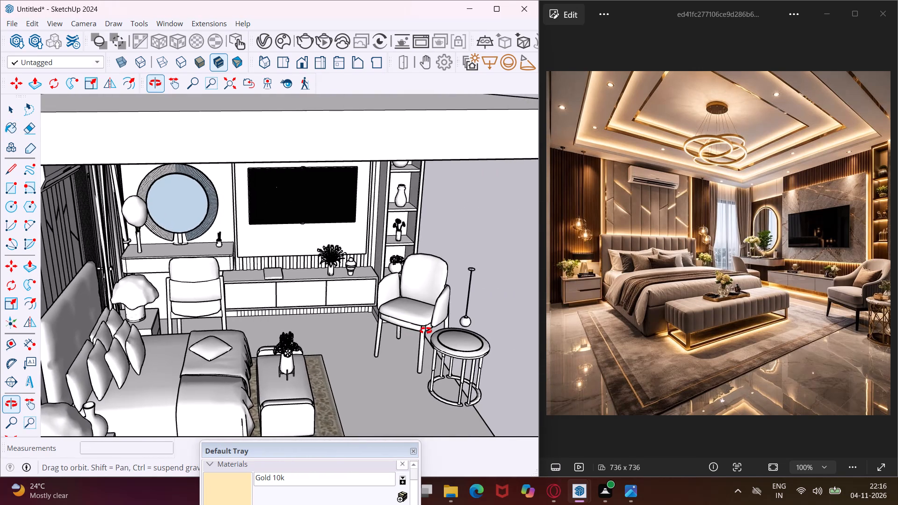
pyautogui.moveTo(426, 331); pyautogui.dragTo(439, 328, button='middle')
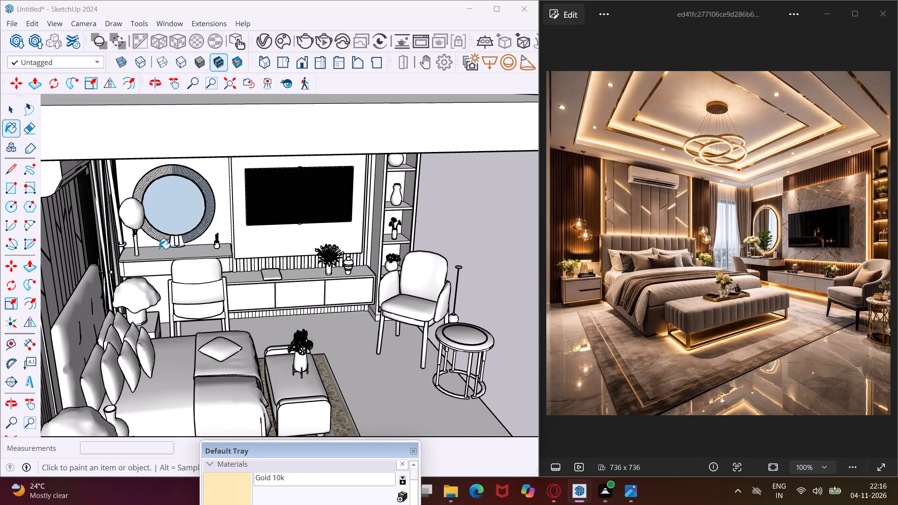
pyautogui.scroll(17, 159, 249)
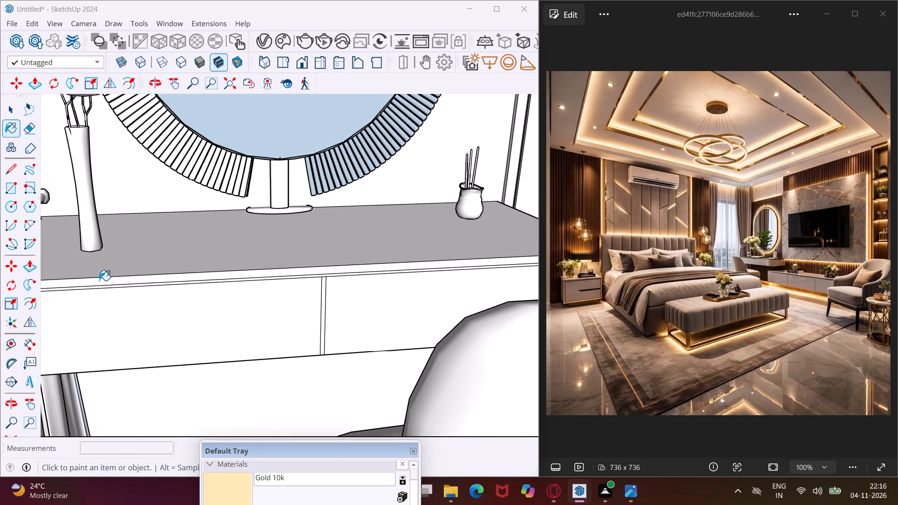
pyautogui.click(100, 287)
pyautogui.scroll(3, 139, 293)
pyautogui.scroll(1, 336, 288)
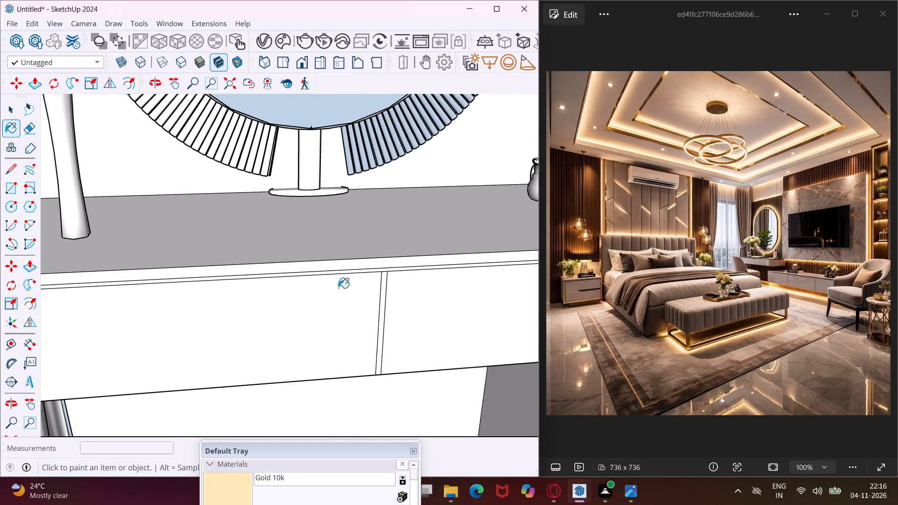
pyautogui.scroll(2, 338, 288)
pyautogui.scroll(3, 395, 285)
pyautogui.click(394, 281)
pyautogui.click(402, 261)
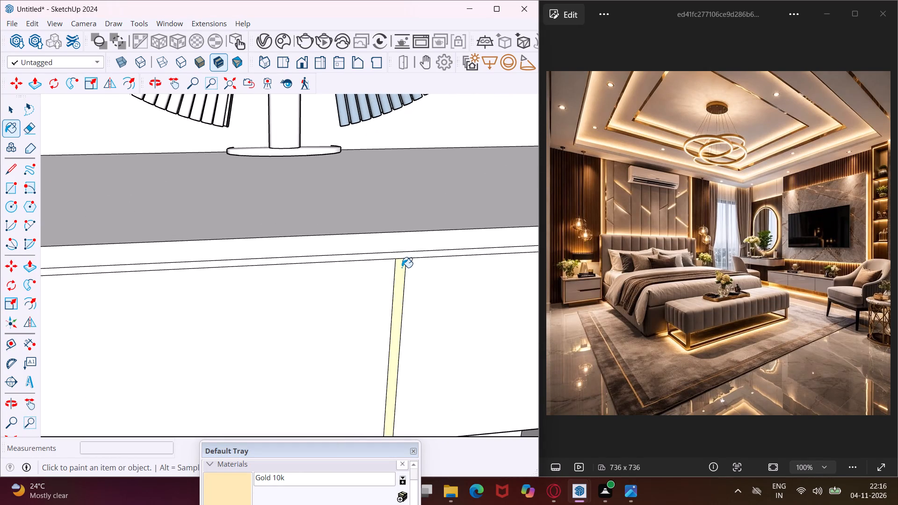
pyautogui.click(402, 268)
pyautogui.click(402, 259)
pyautogui.click(382, 255)
# Paint the strip around the dressing table's rounded corner on the curtain side with Gold 10k.
pyautogui.scroll(-9, 285, 272)
pyautogui.scroll(1, 280, 279)
pyautogui.scroll(-8, 280, 280)
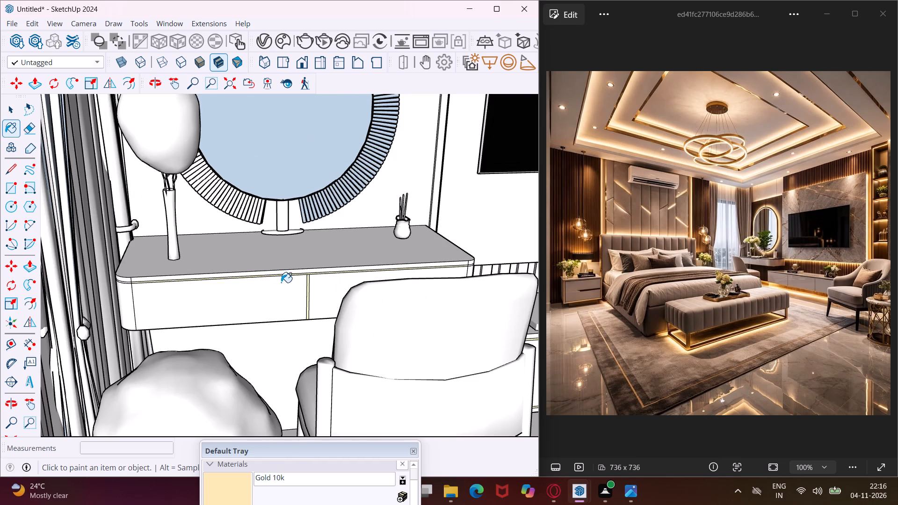
pyautogui.scroll(11, 123, 284)
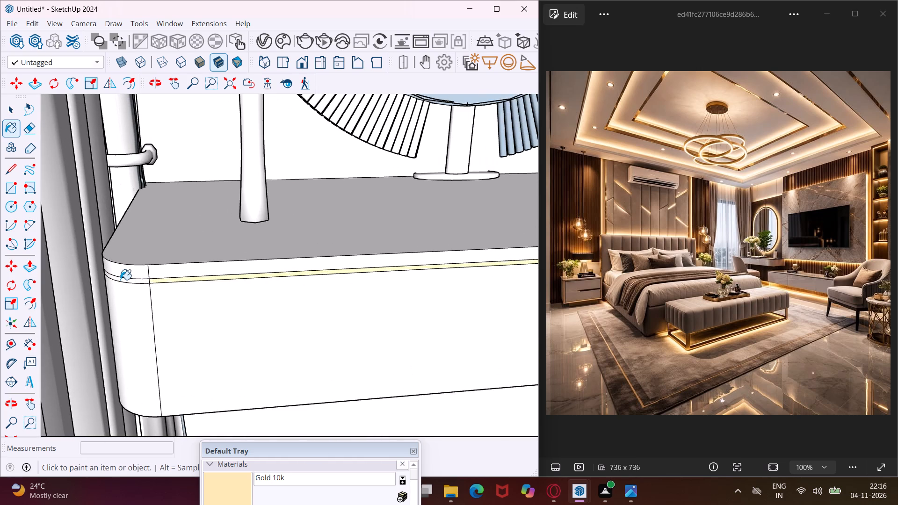
pyautogui.click(120, 280)
# Paint the dressing table's side strip and rounded-corner strip on the TV side with Gold 10k.
pyautogui.scroll(-11, 85, 290)
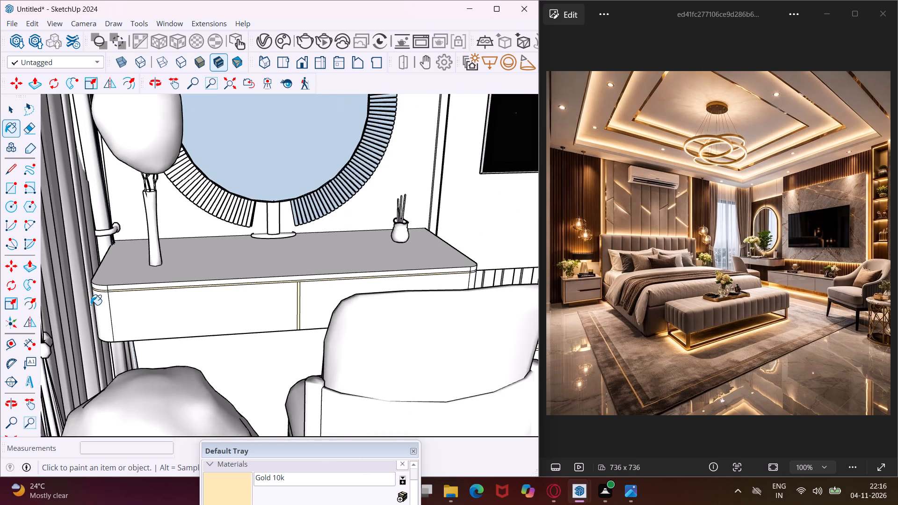
pyautogui.scroll(-4, 91, 305)
pyautogui.moveTo(341, 286); pyautogui.dragTo(211, 284, button='middle')
pyautogui.scroll(13, 344, 289)
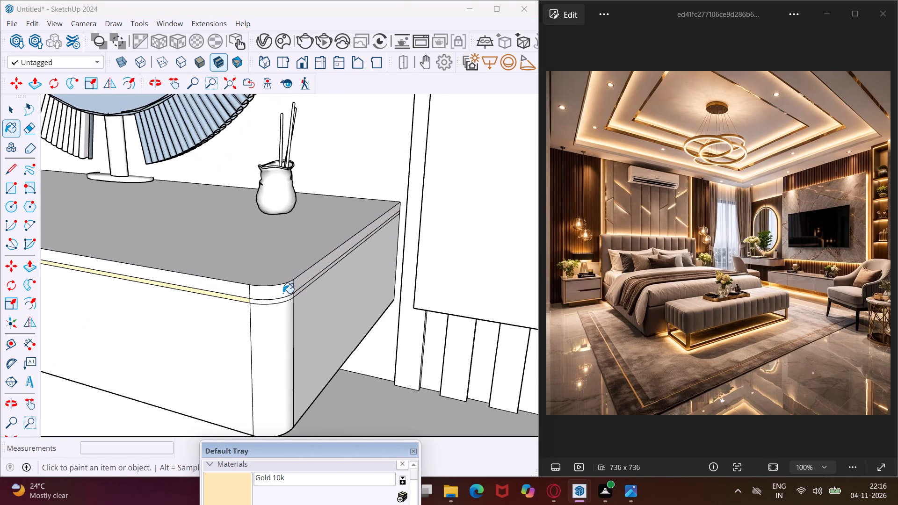
pyautogui.click(297, 295)
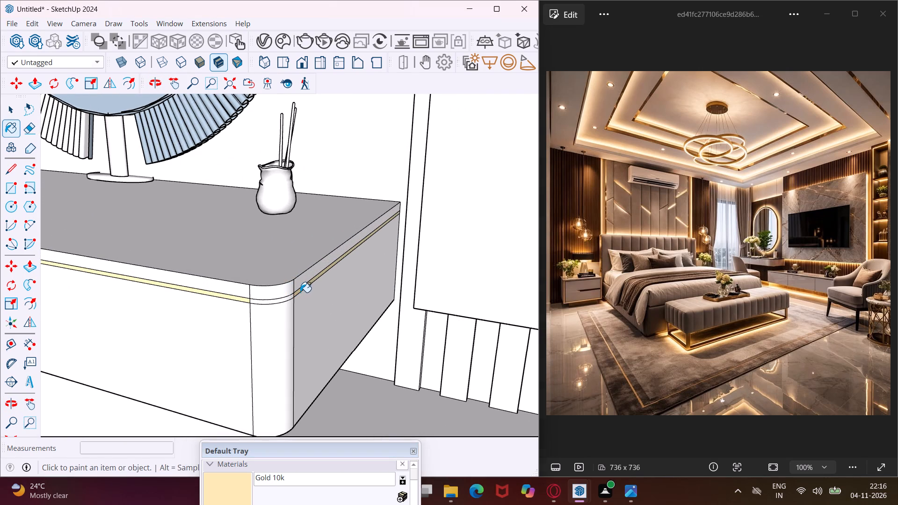
pyautogui.scroll(-3, 302, 290)
pyautogui.scroll(2, 291, 295)
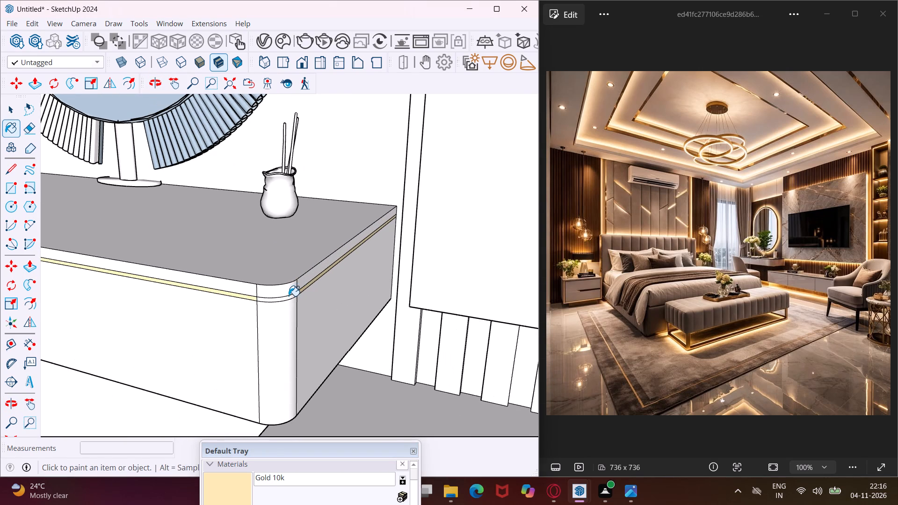
pyautogui.click(289, 296)
pyautogui.click(288, 298)
# Paint the drawer border and the divider of the nightstand beside the dressing table with Gold 10k.
pyautogui.scroll(-19, 324, 276)
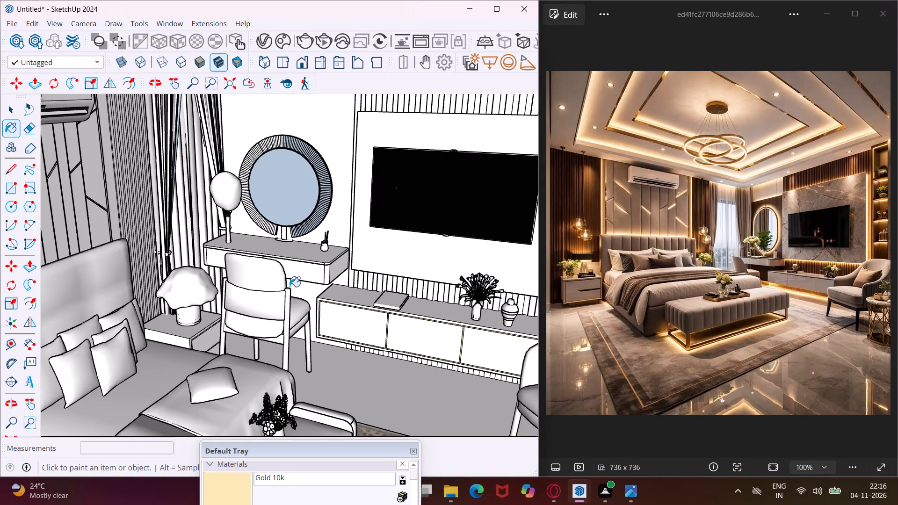
pyautogui.scroll(4, 211, 334)
pyautogui.scroll(5, 164, 353)
pyautogui.scroll(5, 206, 337)
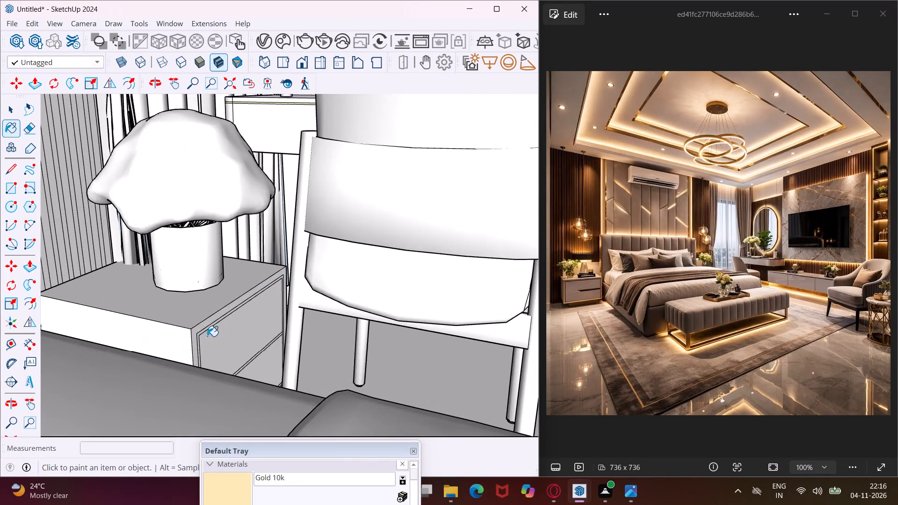
pyautogui.scroll(6, 207, 336)
pyautogui.click(192, 340)
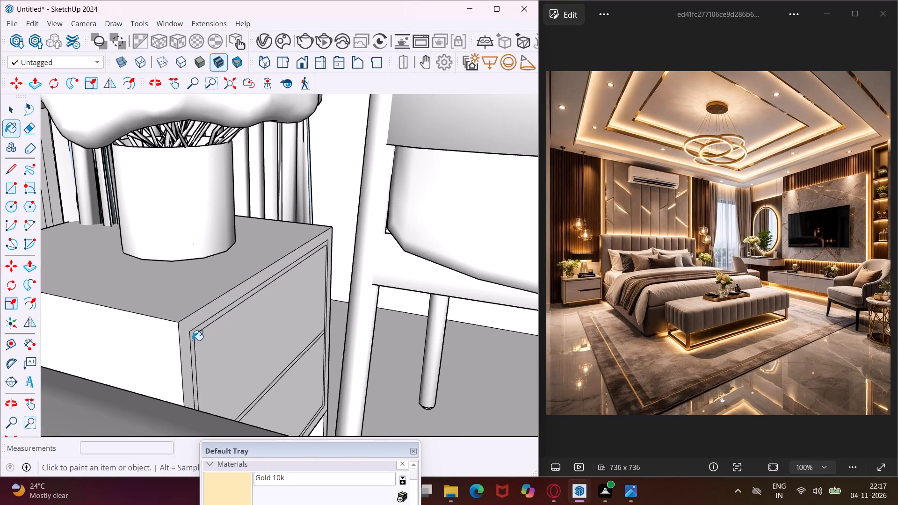
pyautogui.scroll(6, 252, 399)
pyautogui.click(260, 400)
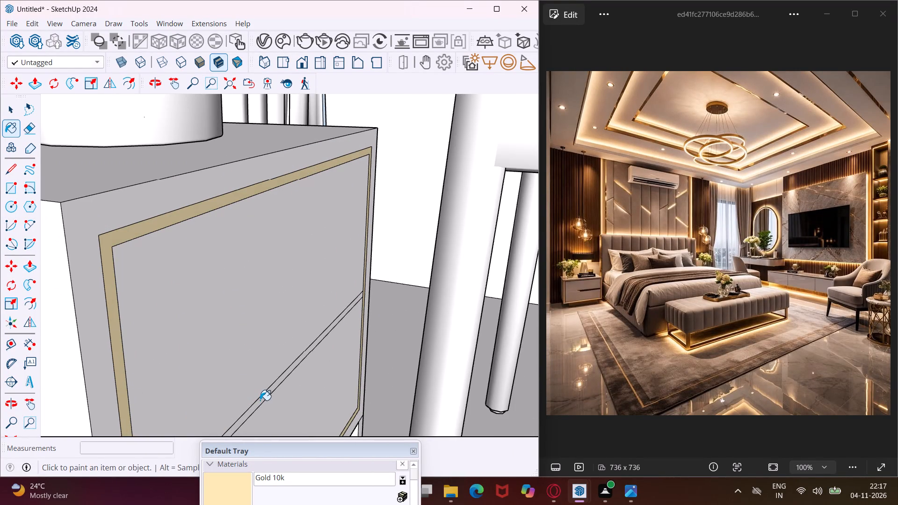
# Paint the front and outer side of the headboard wall panel's vertical edge strip, on the side away from the curtains, with Gold 10k.
pyautogui.scroll(-11, 313, 310)
pyautogui.scroll(-12, 264, 304)
pyautogui.scroll(-13, 196, 312)
pyautogui.scroll(-2, 44, 167)
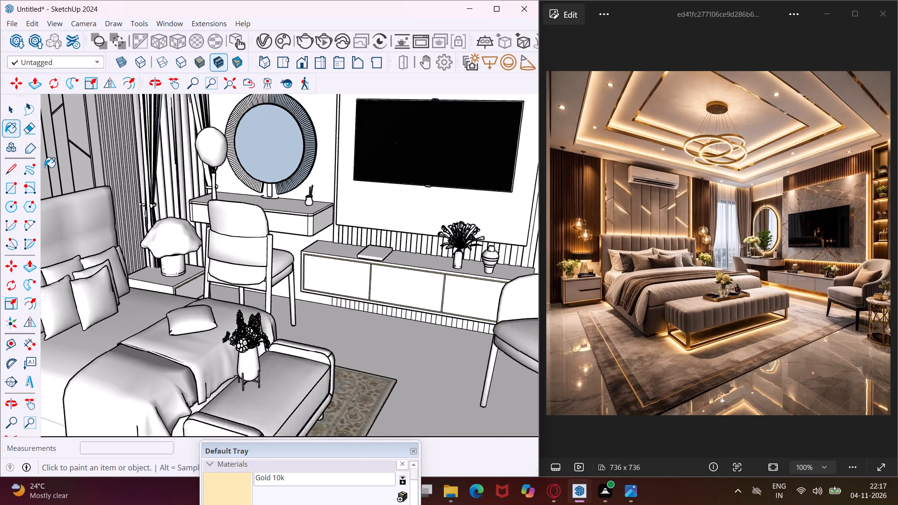
pyautogui.scroll(-4, 44, 167)
pyautogui.click(172, 84)
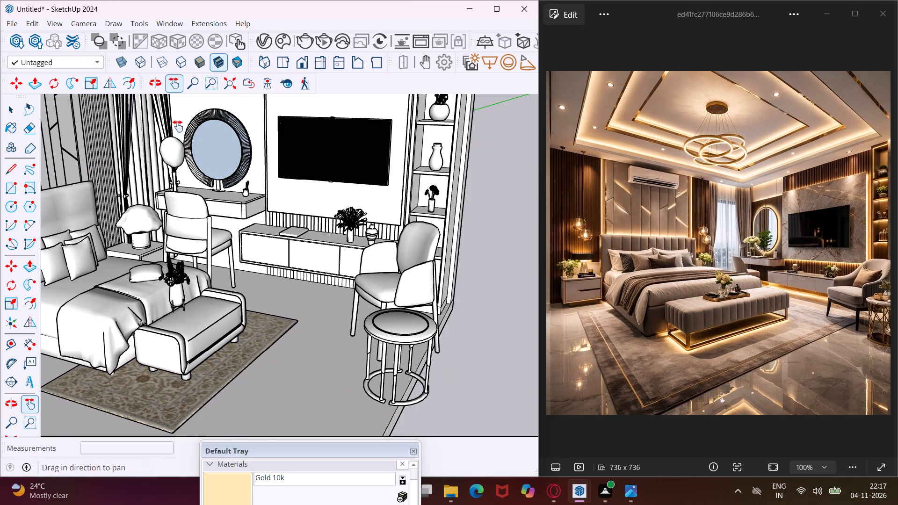
pyautogui.moveTo(177, 153); pyautogui.dragTo(365, 205)
pyautogui.scroll(3, 228, 244)
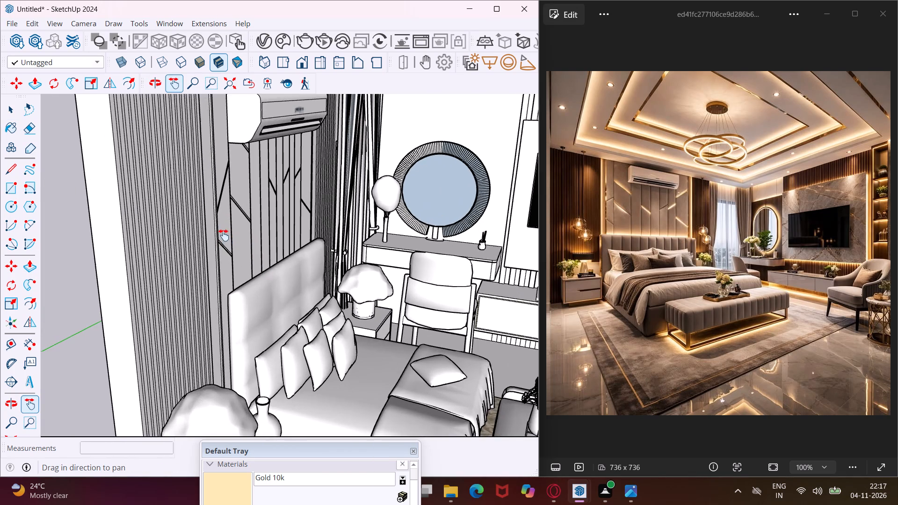
pyautogui.moveTo(221, 235); pyautogui.dragTo(159, 226, button='middle')
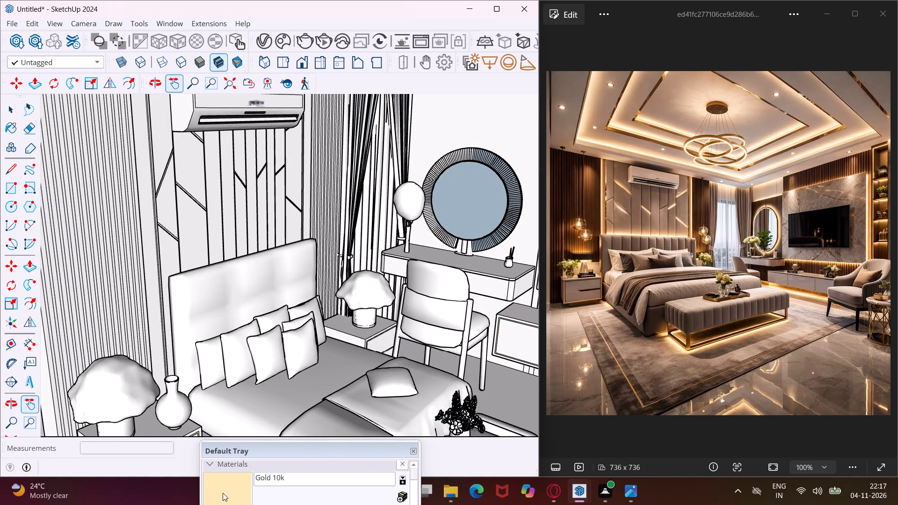
pyautogui.click(223, 493)
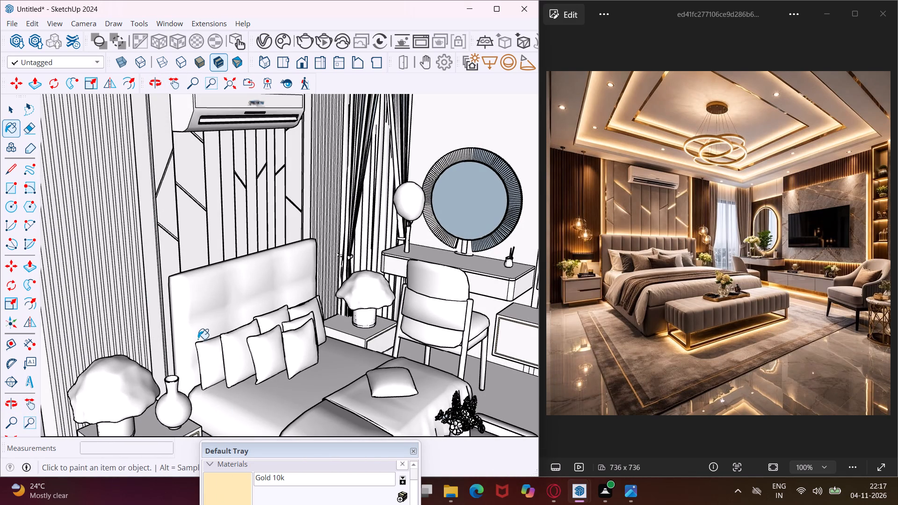
pyautogui.scroll(2, 159, 194)
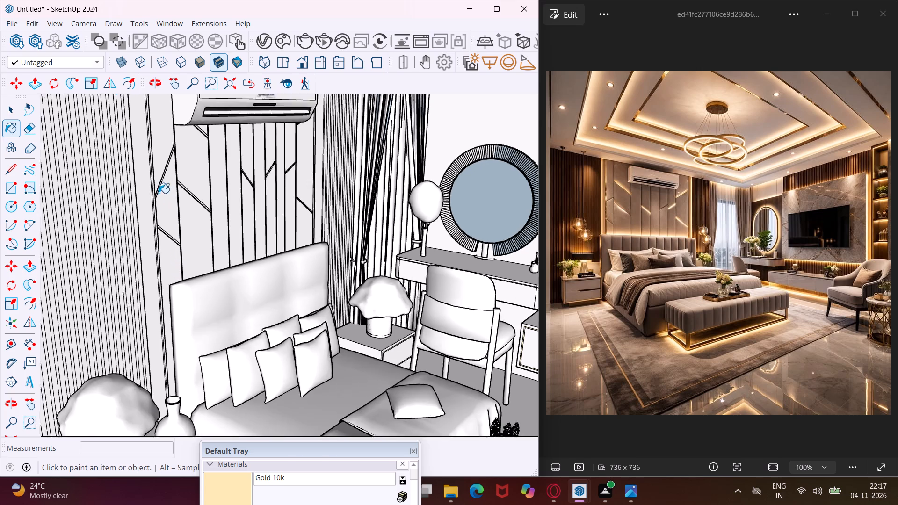
pyautogui.scroll(15, 159, 193)
pyautogui.click(144, 211)
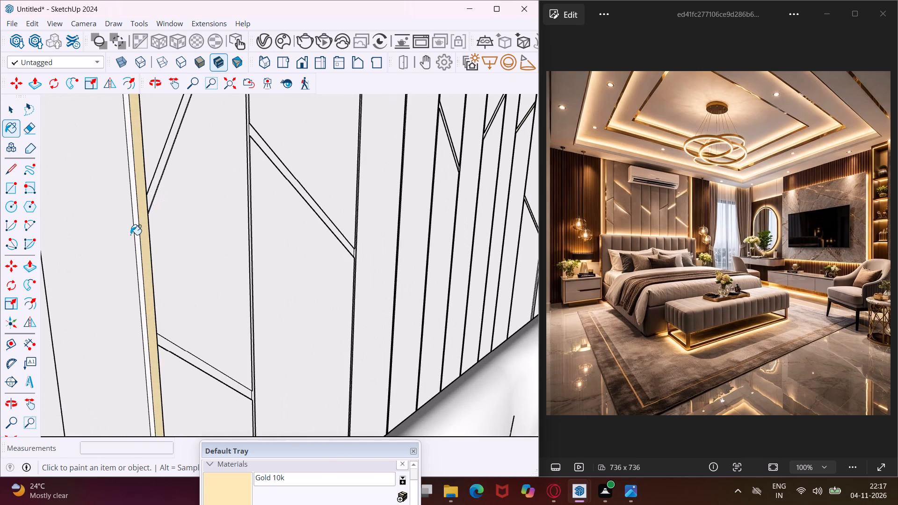
pyautogui.scroll(7, 130, 235)
pyautogui.click(140, 223)
# Paint the inner side face of that same vertical edge strip with Gold 10k.
pyautogui.moveTo(175, 213); pyautogui.dragTo(130, 222, button='middle')
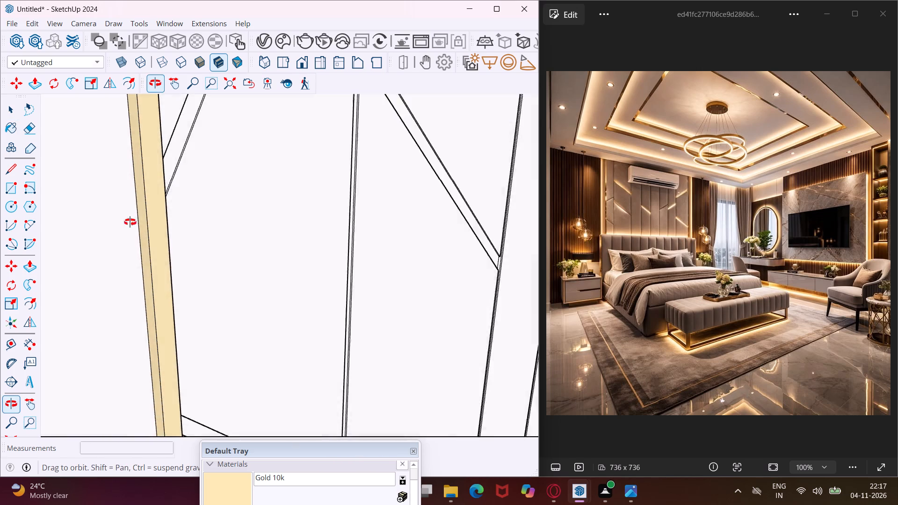
pyautogui.moveTo(130, 222); pyautogui.dragTo(56, 242, button='middle')
pyautogui.moveTo(230, 196); pyautogui.dragTo(0, 252, button='middle')
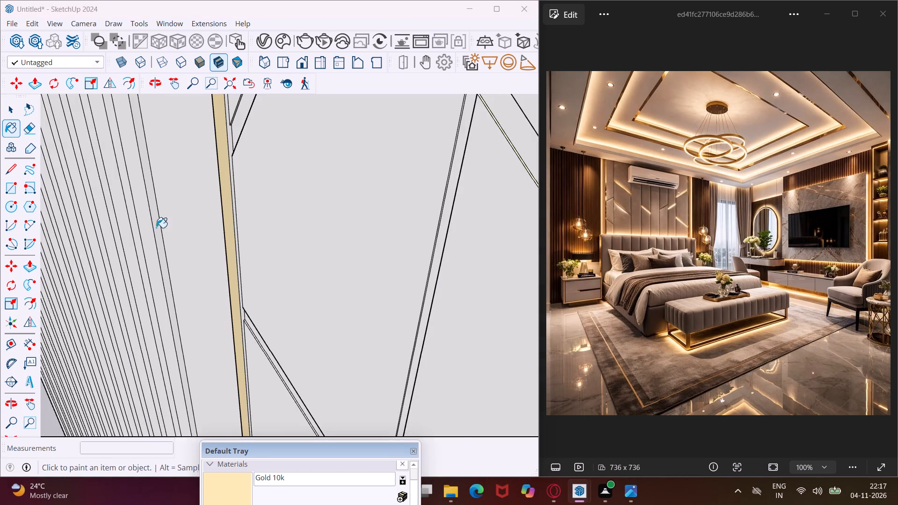
pyautogui.scroll(5, 232, 202)
pyautogui.click(232, 186)
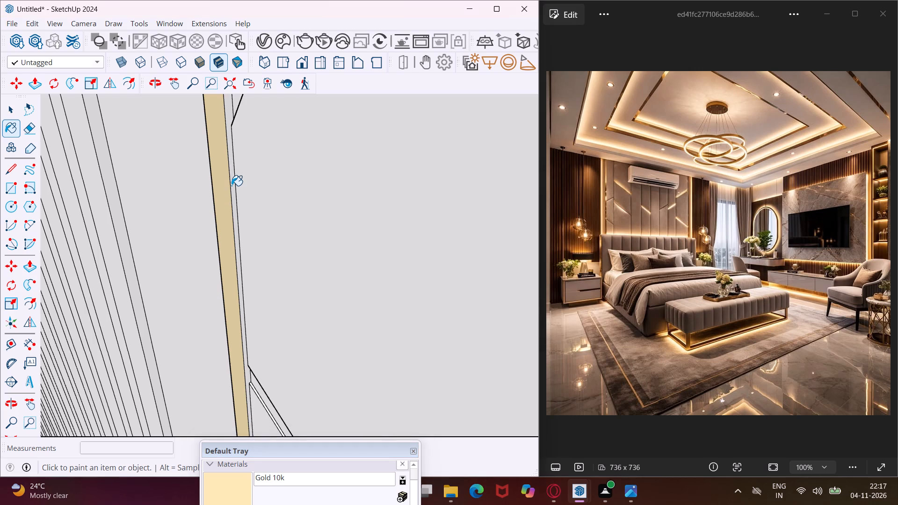
pyautogui.scroll(6, 234, 181)
pyautogui.click(233, 180)
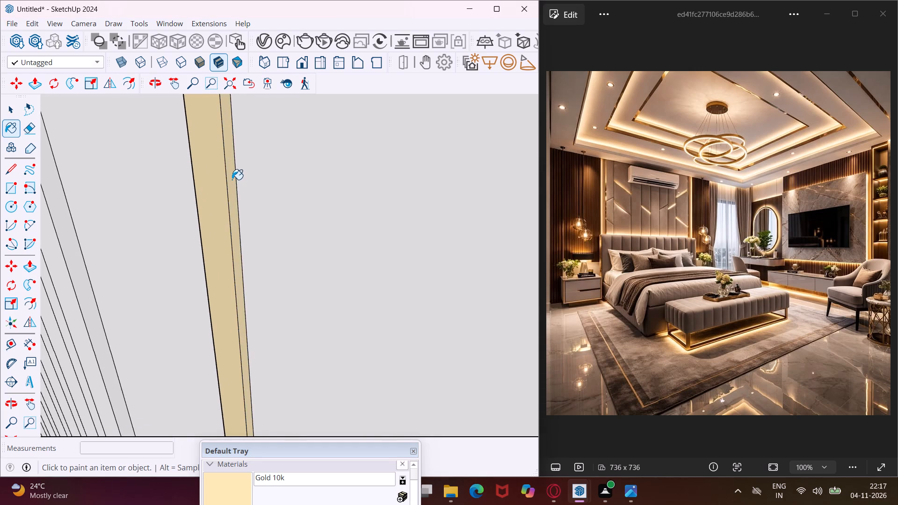
# Paint the front face of the headboard wall panel's vertical edge strip on the curtain side with Gold 10k.
pyautogui.scroll(-17, 232, 180)
pyautogui.scroll(-6, 232, 180)
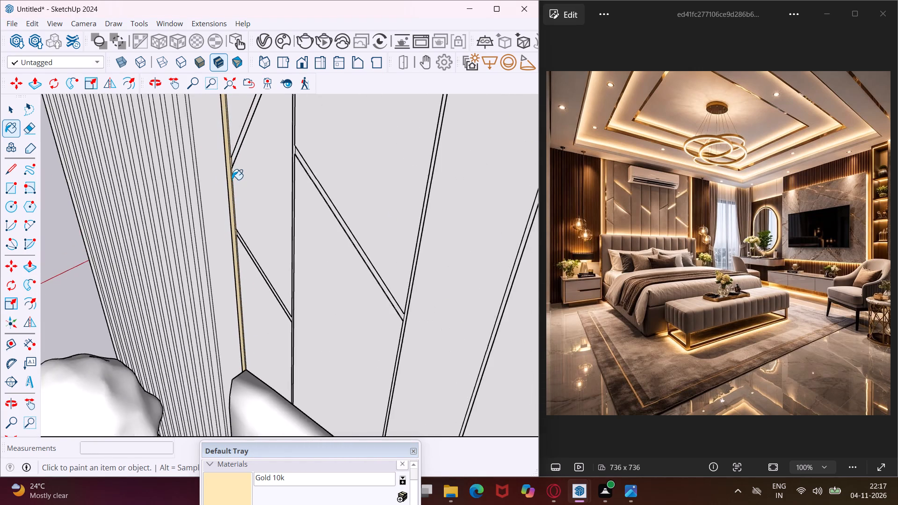
pyautogui.scroll(-11, 232, 180)
pyautogui.moveTo(232, 180); pyautogui.dragTo(406, 36, button='middle')
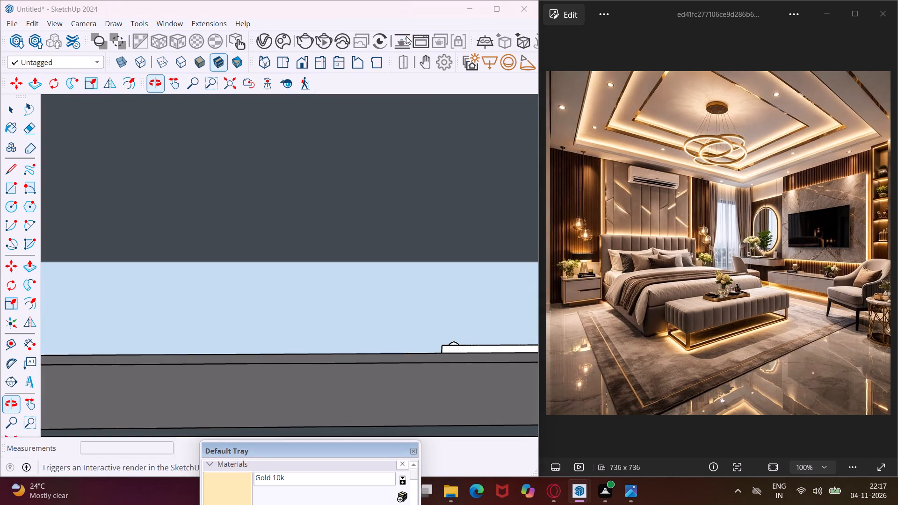
pyautogui.scroll(-6, 377, 98)
pyautogui.scroll(-18, 282, 247)
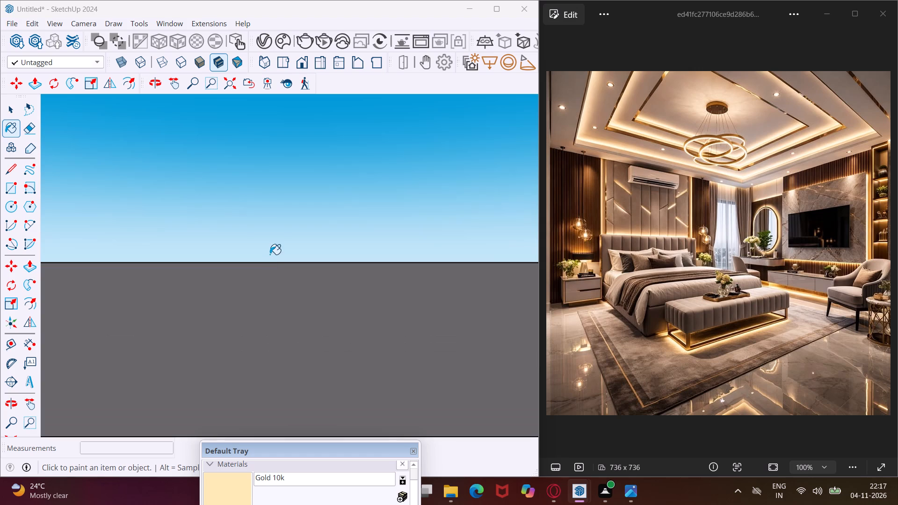
pyautogui.scroll(-18, 271, 247)
pyautogui.scroll(-18, 270, 246)
pyautogui.scroll(-11, 272, 246)
pyautogui.scroll(-6, 286, 204)
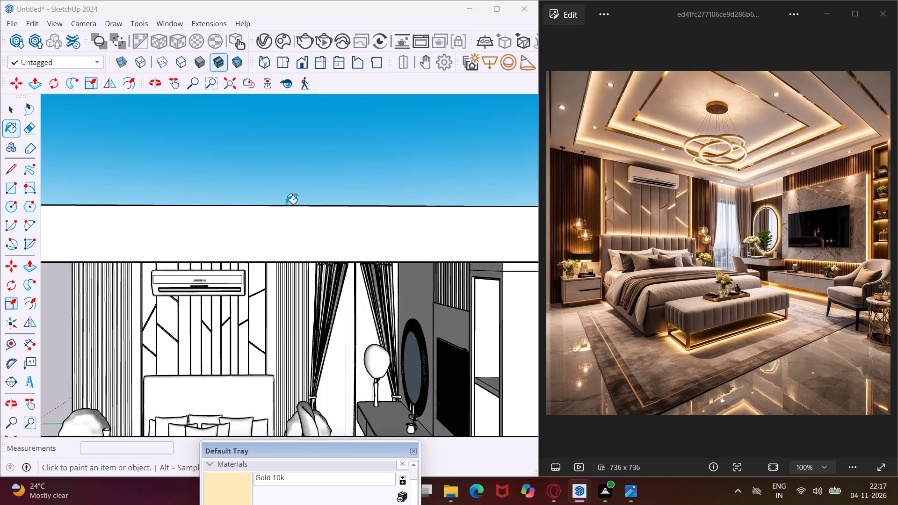
pyautogui.scroll(-5, 286, 204)
pyautogui.scroll(13, 273, 277)
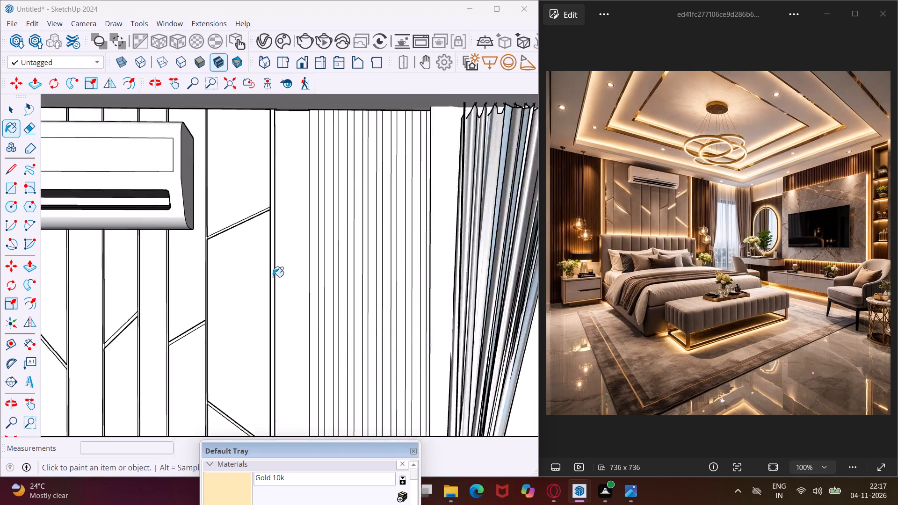
pyautogui.scroll(20, 273, 277)
pyautogui.scroll(-4, 268, 281)
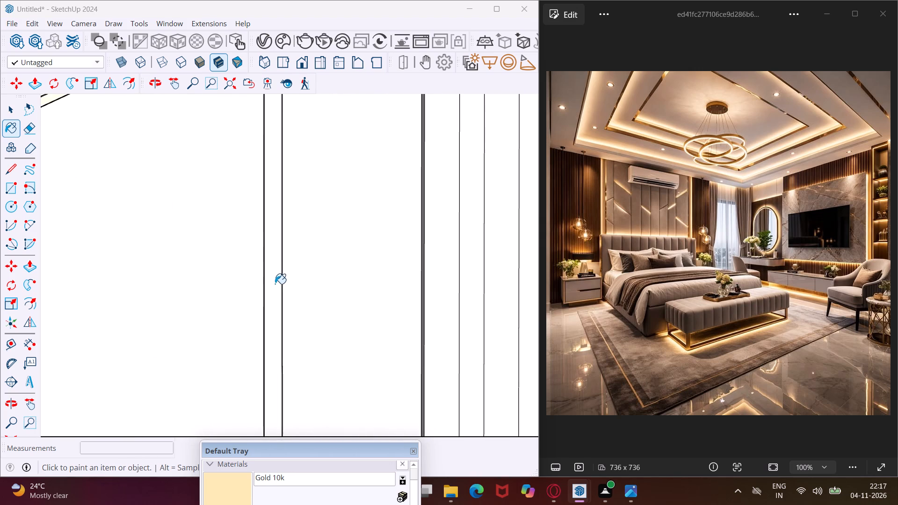
pyautogui.scroll(-3, 278, 287)
pyautogui.click(279, 285)
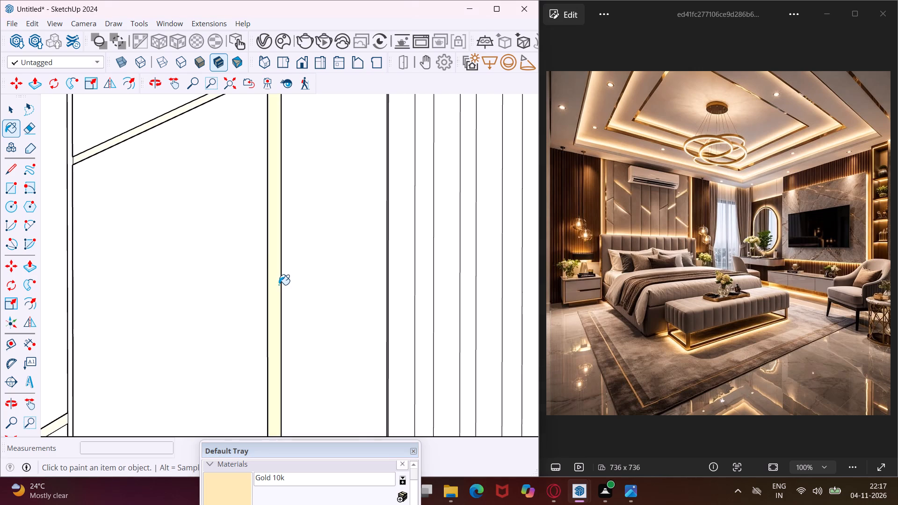
# Paint the inner and outer side faces of the curtain-side vertical edge strip with Gold 10k.
pyautogui.moveTo(268, 259); pyautogui.dragTo(453, 262, button='middle')
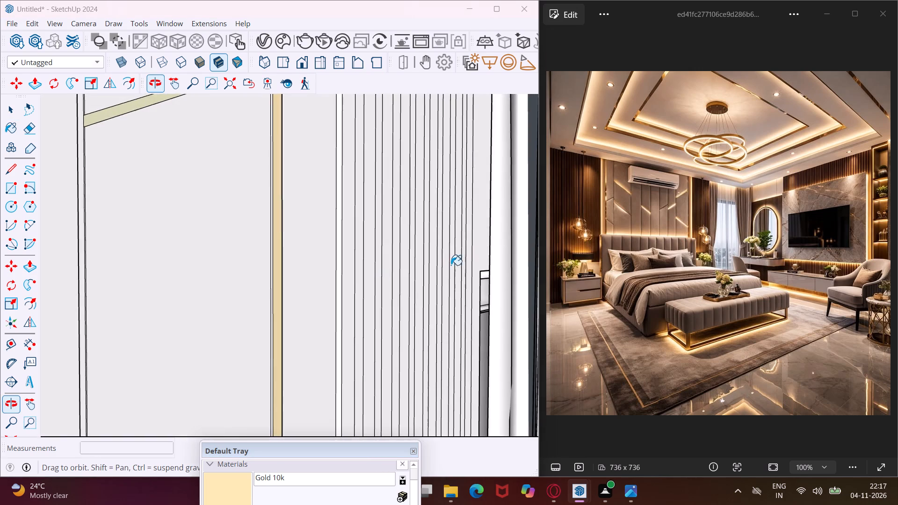
pyautogui.scroll(10, 297, 276)
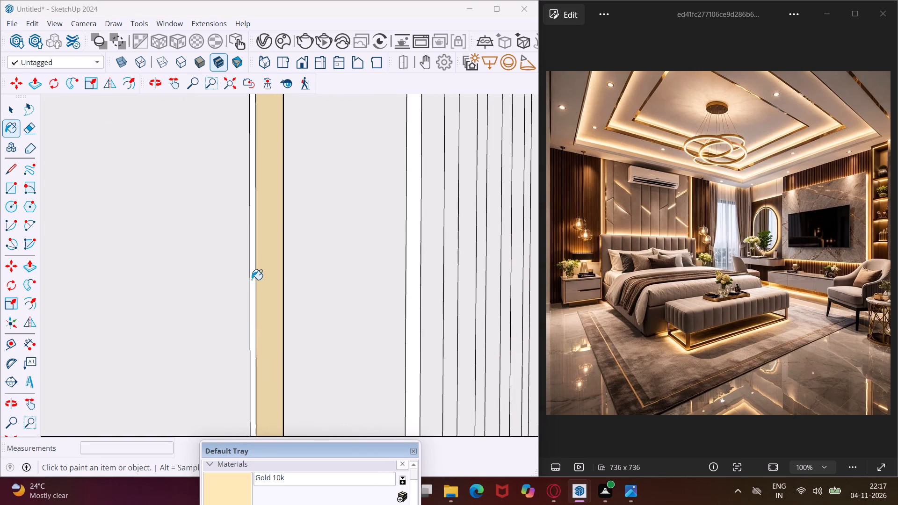
pyautogui.click(252, 279)
pyautogui.moveTo(287, 268); pyautogui.dragTo(89, 281, button='middle')
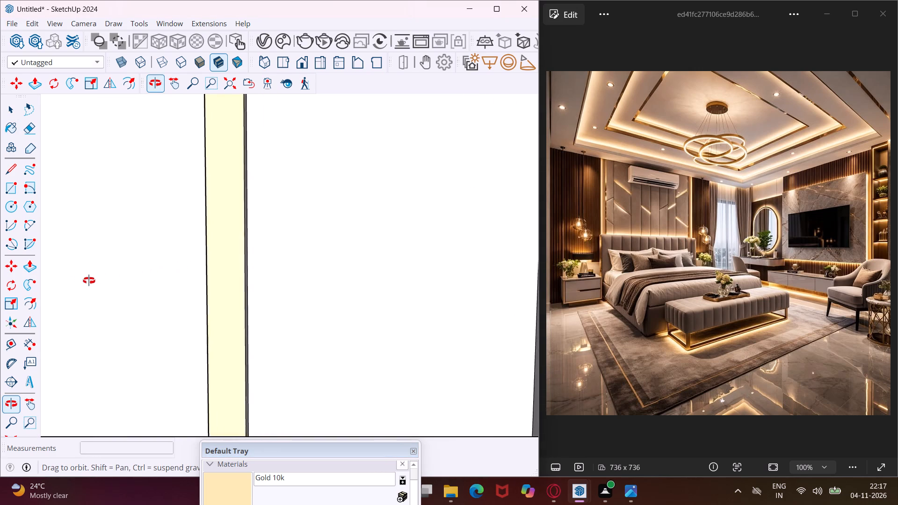
pyautogui.moveTo(89, 281); pyautogui.dragTo(28, 286, button='middle')
pyautogui.click(247, 311)
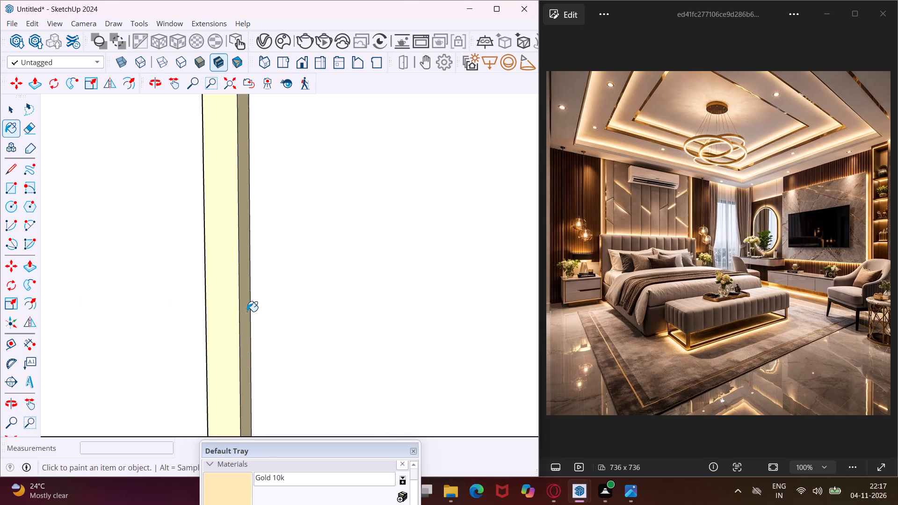
# Choose the Emissive material in the V-Ray Asset Editor and paint the fluted panel's narrow edge face on the curtain side with it.
pyautogui.scroll(-3, 247, 311)
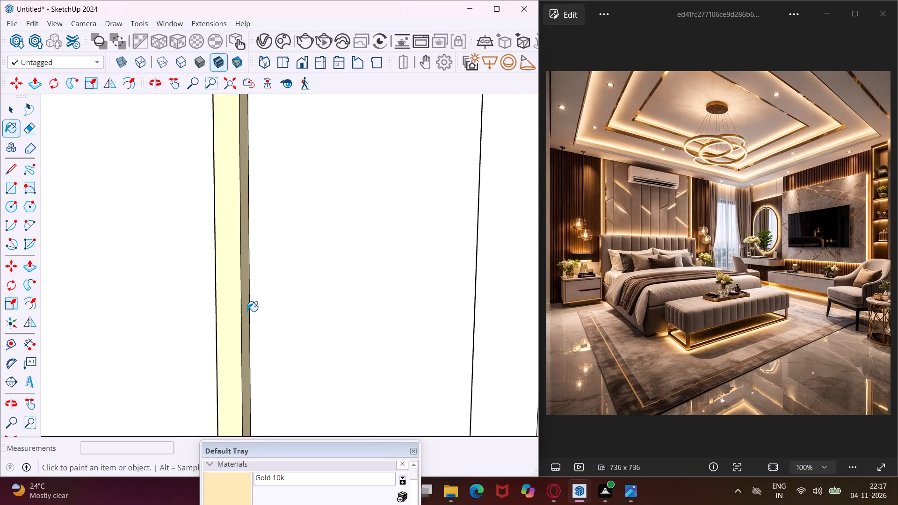
pyautogui.click(267, 42)
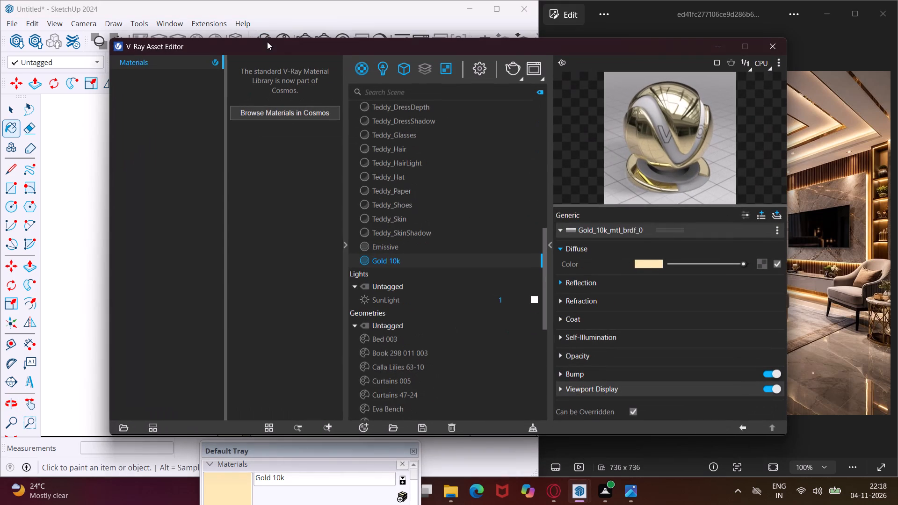
pyautogui.click(379, 245)
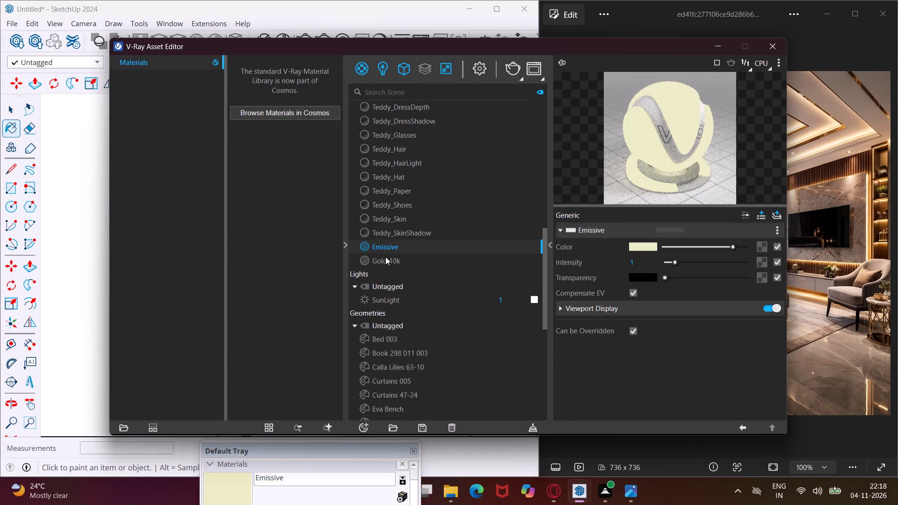
pyautogui.doubleClick(433, 246)
pyautogui.click(715, 49)
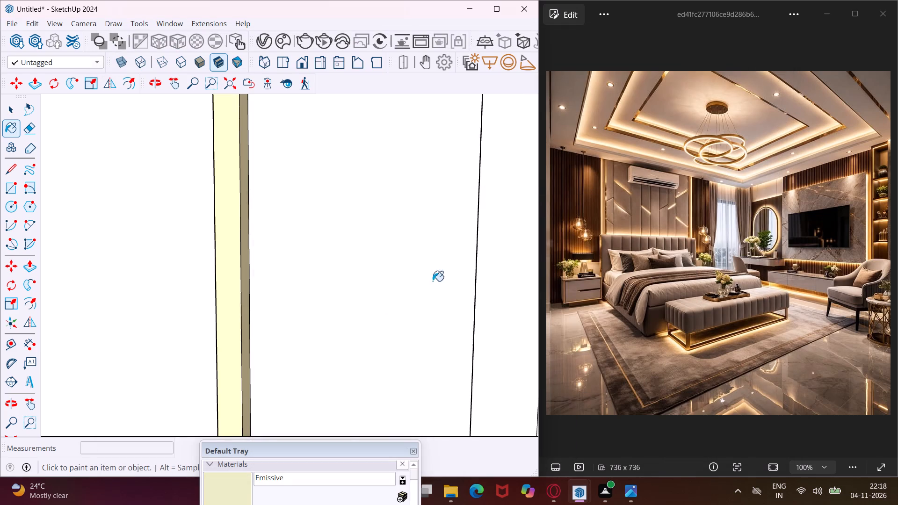
pyautogui.click(240, 481)
pyautogui.moveTo(436, 303); pyautogui.dragTo(453, 300, button='middle')
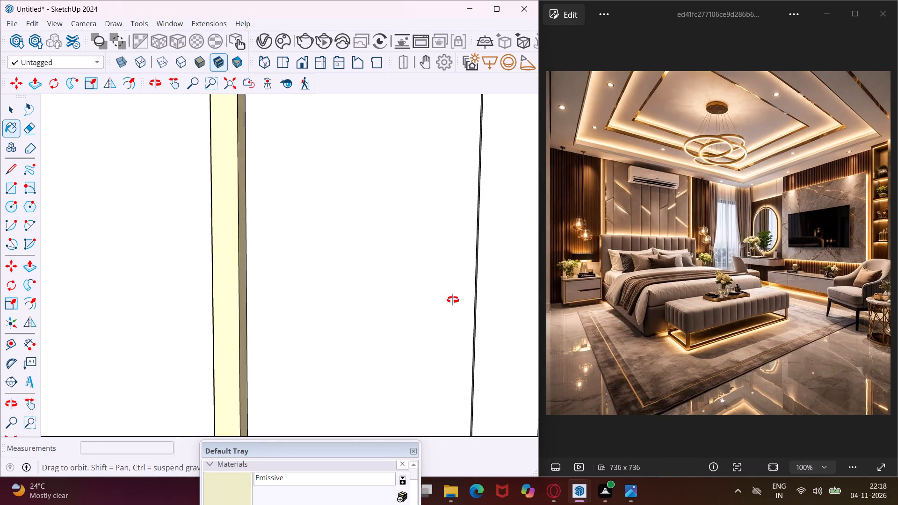
pyautogui.moveTo(453, 300); pyautogui.dragTo(534, 310, button='middle')
pyautogui.click(478, 300)
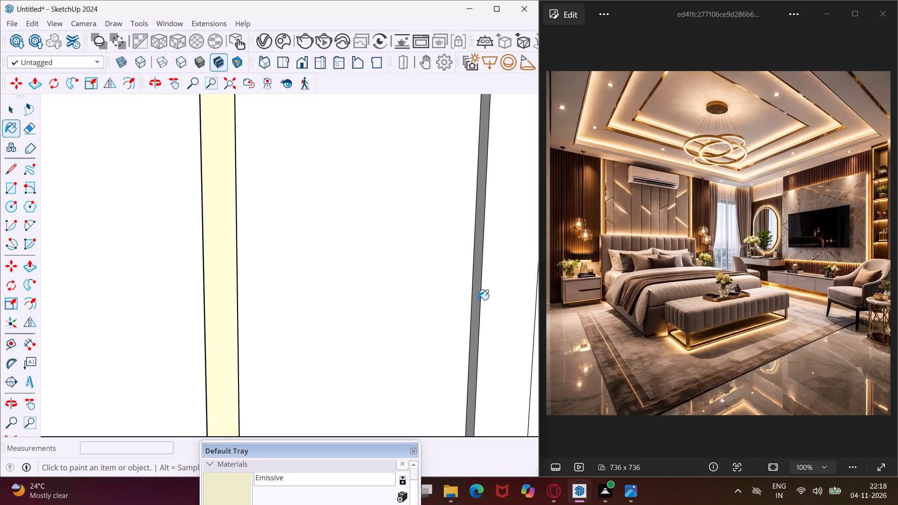
# Paint the fluted panel's narrow edge face on the side of the headboard wall away from the curtains with Emissive.
pyautogui.scroll(-5, 517, 137)
pyautogui.scroll(4, 495, 199)
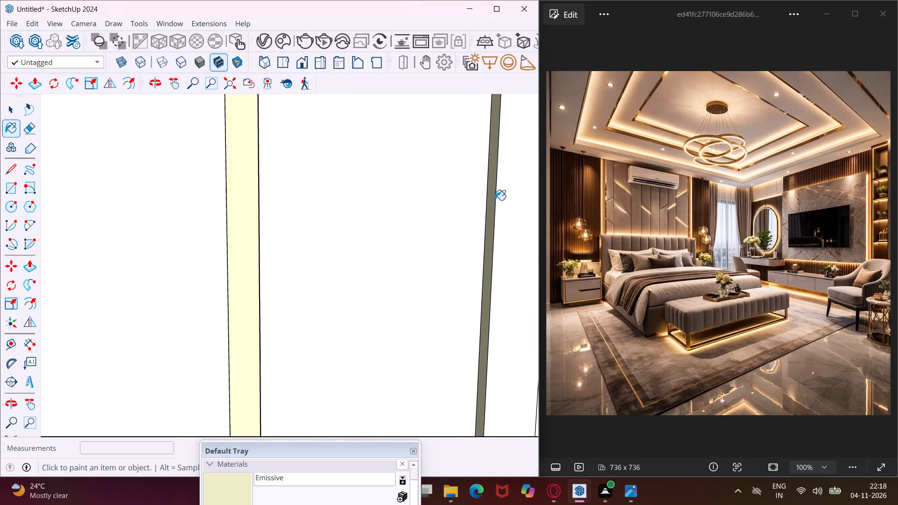
pyautogui.moveTo(491, 206); pyautogui.dragTo(617, 237, button='middle')
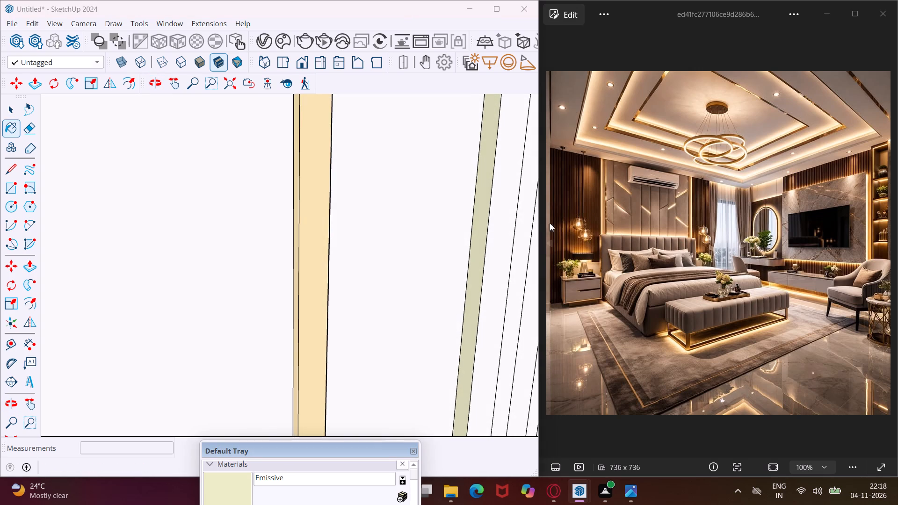
pyautogui.scroll(-11, 493, 221)
pyautogui.scroll(-18, 463, 189)
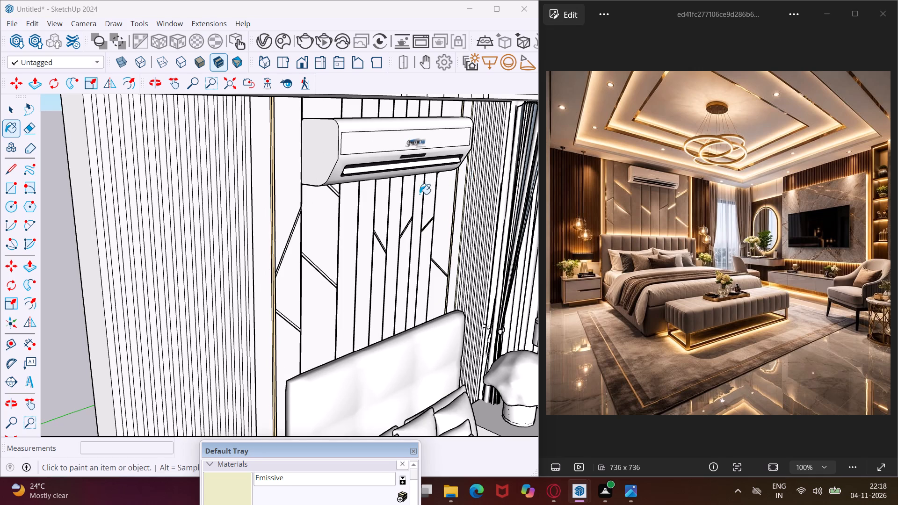
pyautogui.moveTo(261, 251); pyautogui.dragTo(114, 246, button='middle')
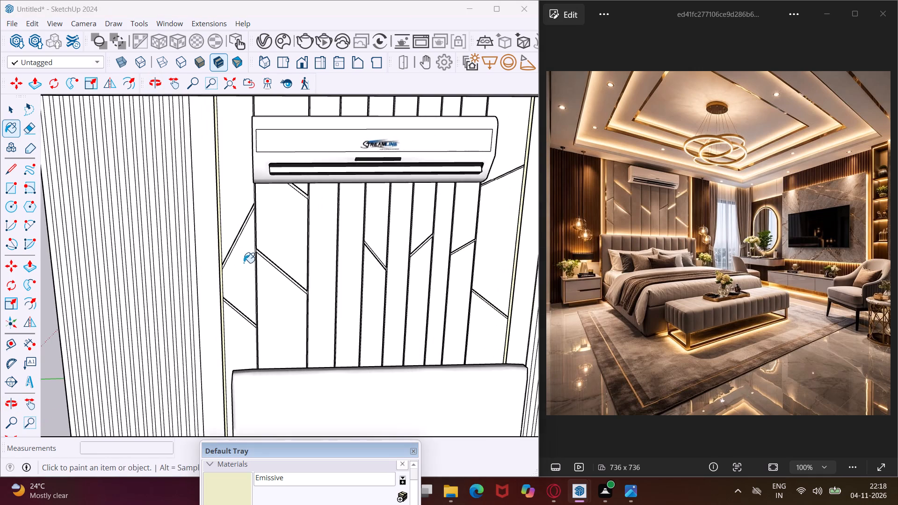
pyautogui.scroll(10, 244, 263)
pyautogui.moveTo(220, 258); pyautogui.dragTo(156, 263, button='middle')
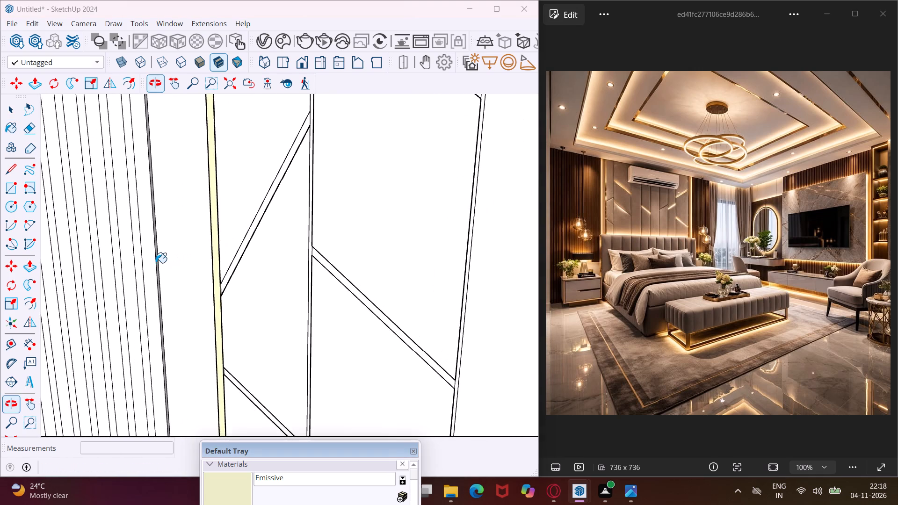
pyautogui.scroll(6, 156, 263)
pyautogui.click(156, 252)
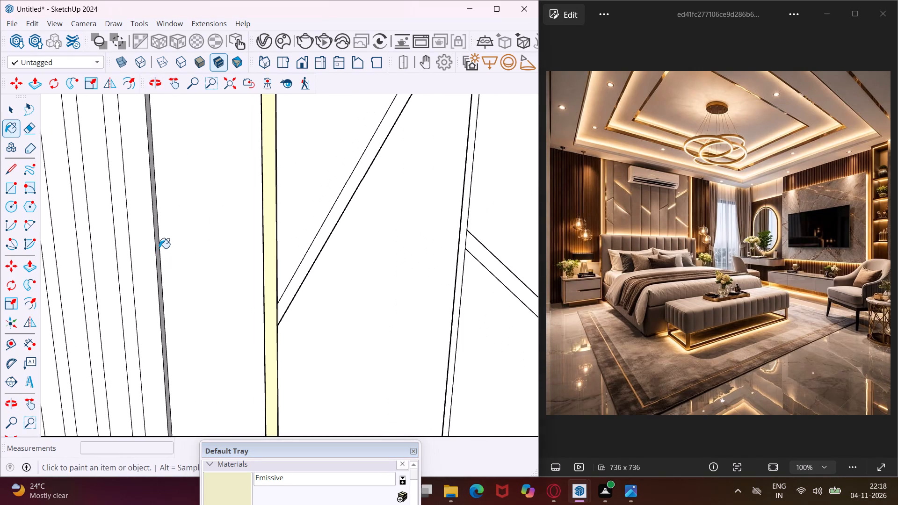
pyautogui.click(159, 248)
# Paint the long upper face of the ceiling's outermost cove along the headboard wall with Emissive.
pyautogui.scroll(-5, 154, 241)
pyautogui.moveTo(154, 241); pyautogui.dragTo(356, 103, button='middle')
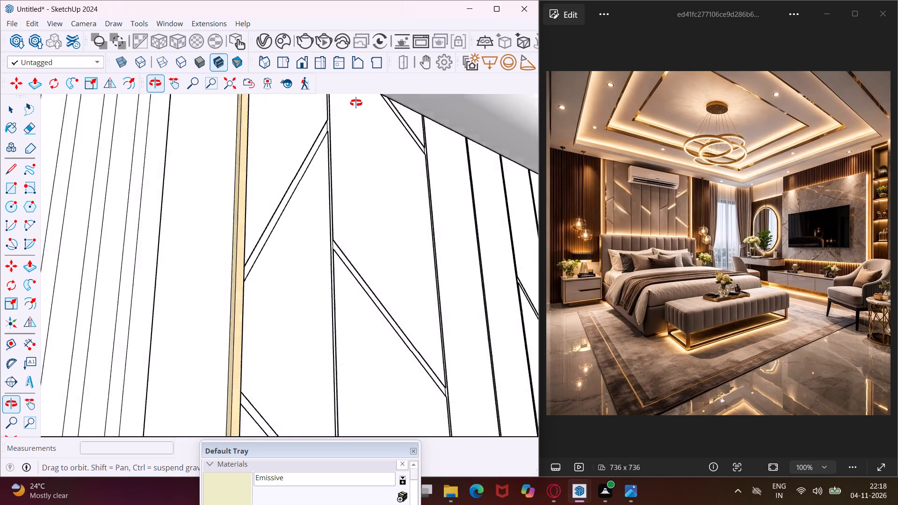
pyautogui.moveTo(356, 103); pyautogui.dragTo(375, 88, button='middle')
pyautogui.scroll(-5, 331, 125)
pyautogui.scroll(-5, 281, 162)
pyautogui.scroll(-3, 246, 184)
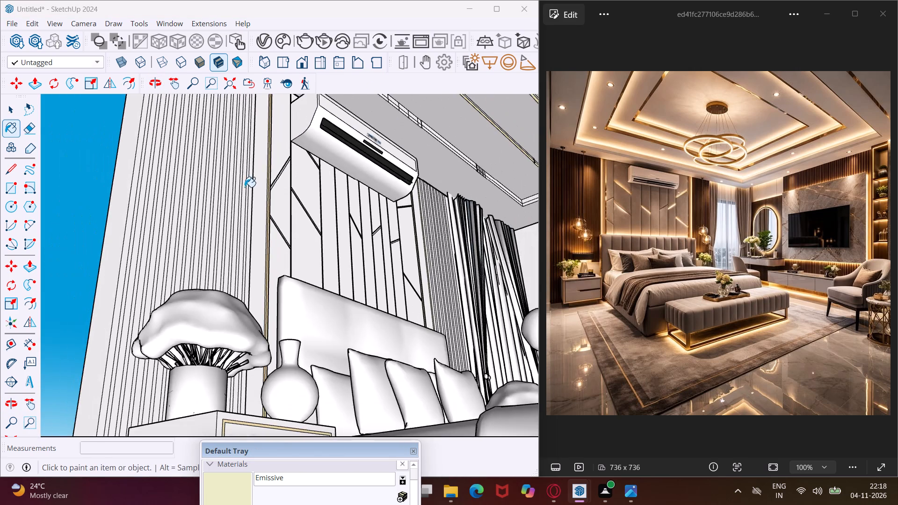
pyautogui.scroll(-6, 245, 187)
pyautogui.scroll(8, 411, 164)
pyautogui.scroll(14, 398, 169)
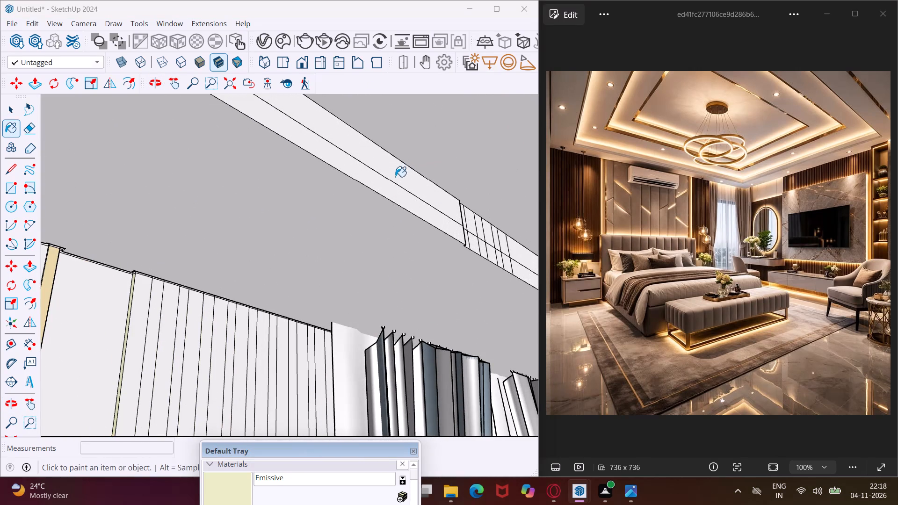
pyautogui.click(395, 177)
# Paint the row of short upper face segments at the curtain end of the outermost cove with Emissive.
pyautogui.scroll(4, 475, 218)
pyautogui.moveTo(470, 222); pyautogui.dragTo(435, 209, button='middle')
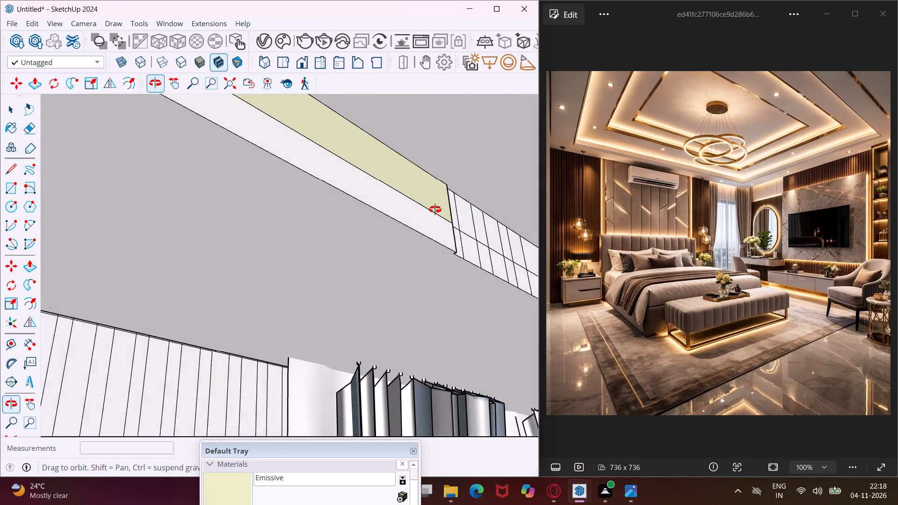
pyautogui.moveTo(435, 209); pyautogui.dragTo(298, 239, button='middle')
pyautogui.scroll(4, 293, 214)
pyautogui.click(290, 208)
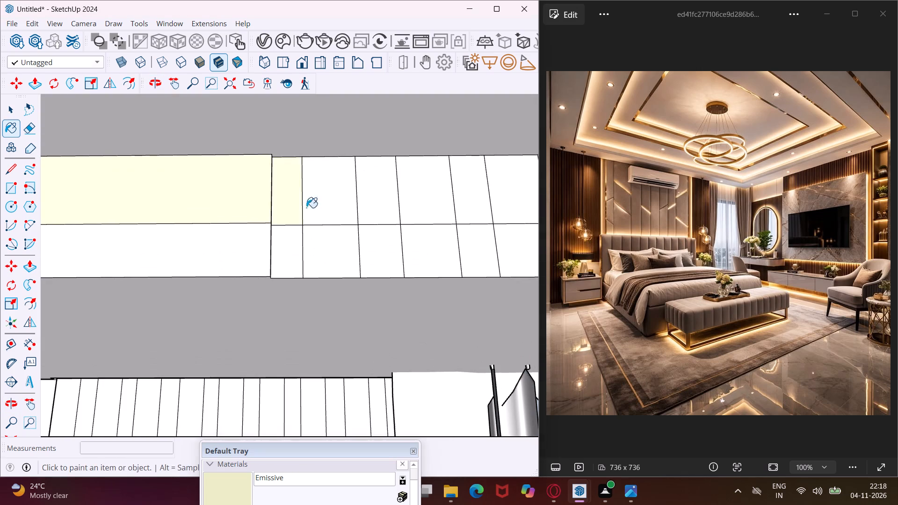
pyautogui.click(329, 206)
pyautogui.click(370, 204)
pyautogui.click(443, 204)
pyautogui.click(481, 207)
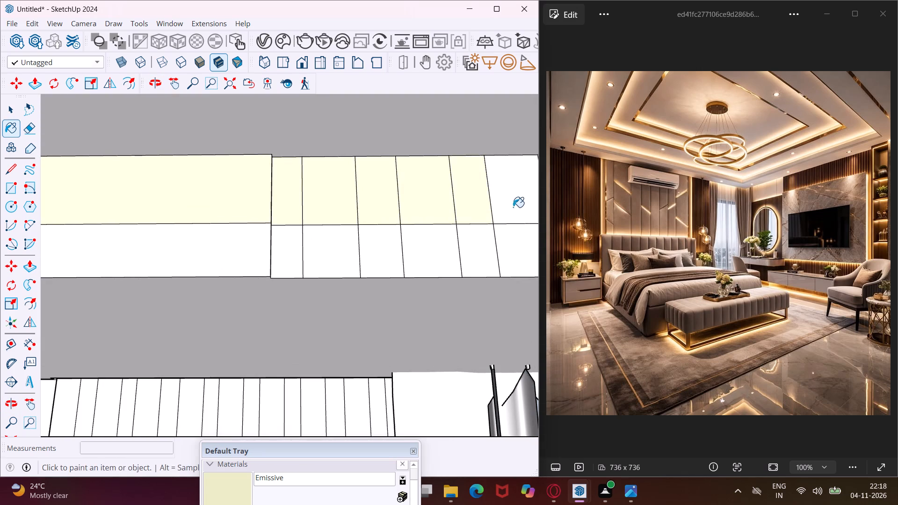
pyautogui.click(516, 204)
# Paint the narrow upper return face where the outermost cove steps beside the short segments with Emissive.
pyautogui.moveTo(436, 182); pyautogui.dragTo(282, 213, button='middle')
pyautogui.scroll(1, 268, 207)
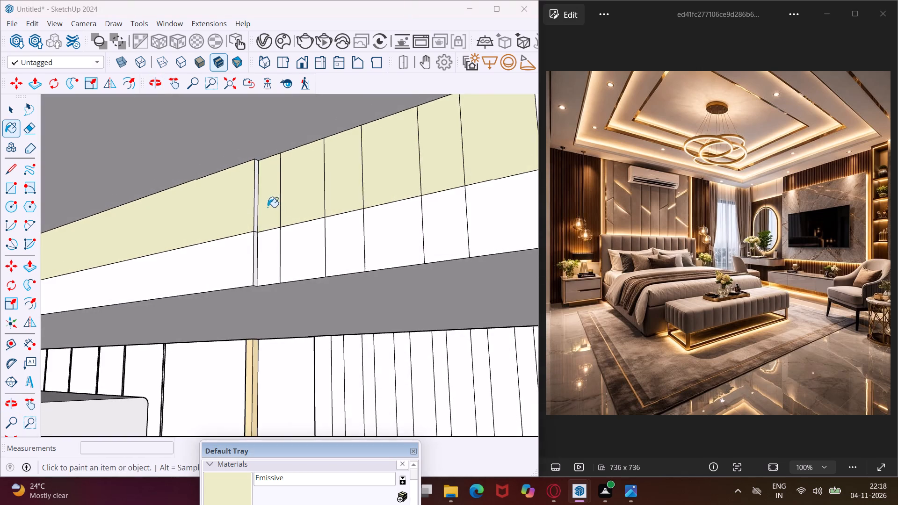
pyautogui.scroll(6, 268, 207)
pyautogui.click(257, 203)
pyautogui.click(251, 205)
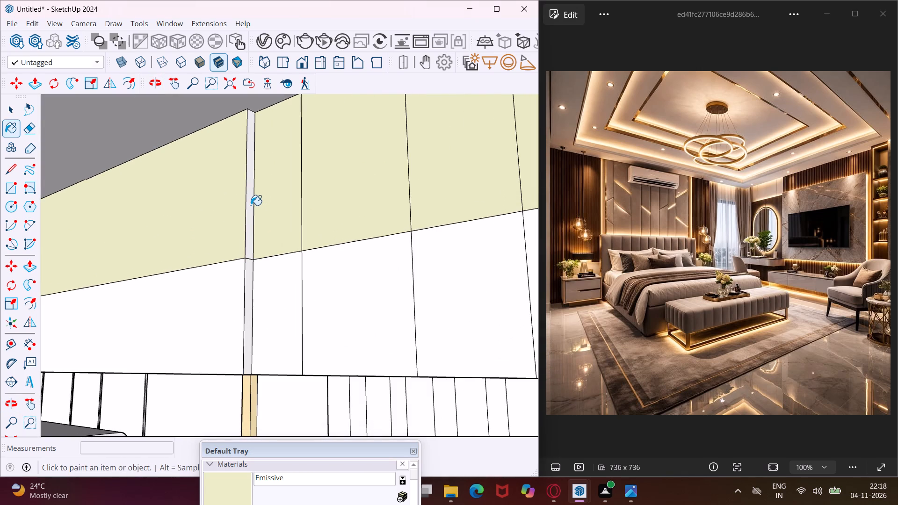
# Paint the outermost cove's remaining upper face above the curtains and its upper face along the TV wall with Emissive.
pyautogui.moveTo(251, 205); pyautogui.dragTo(565, 231, button='middle')
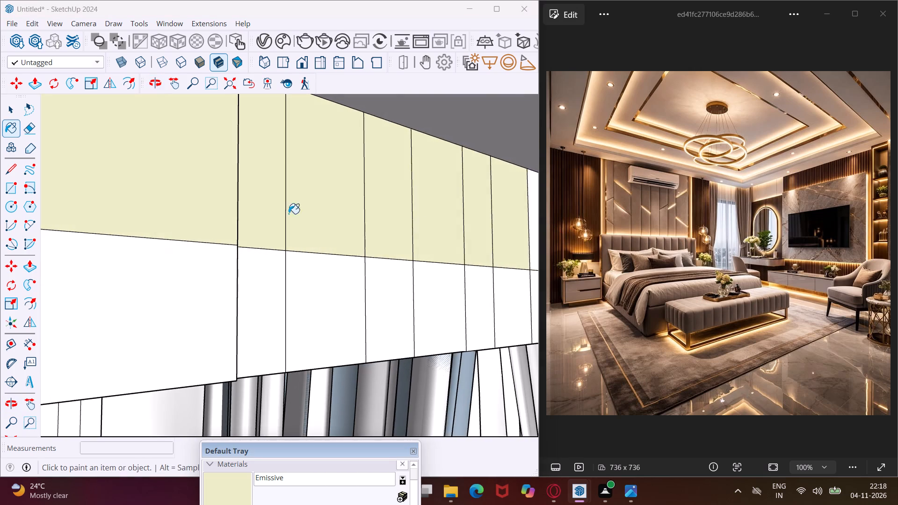
pyautogui.scroll(-8, 267, 209)
pyautogui.click(441, 226)
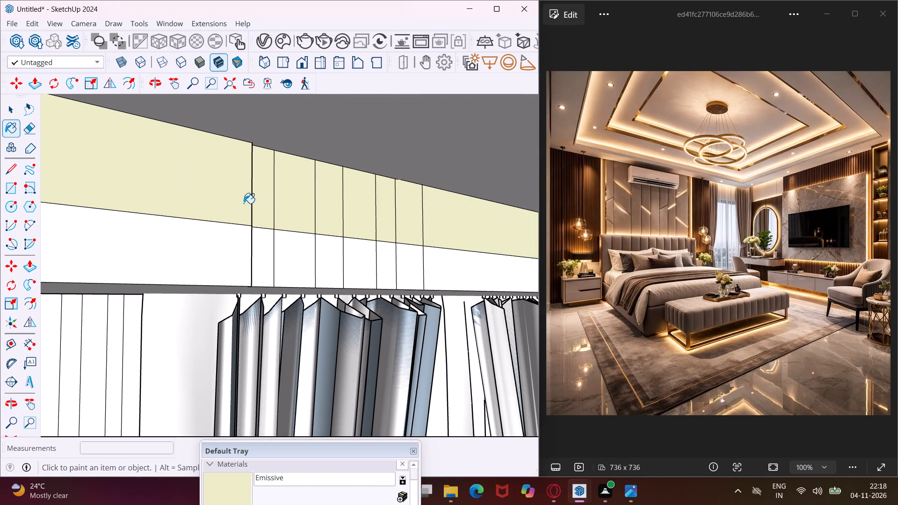
pyautogui.scroll(-14, 244, 203)
pyautogui.scroll(3, 470, 244)
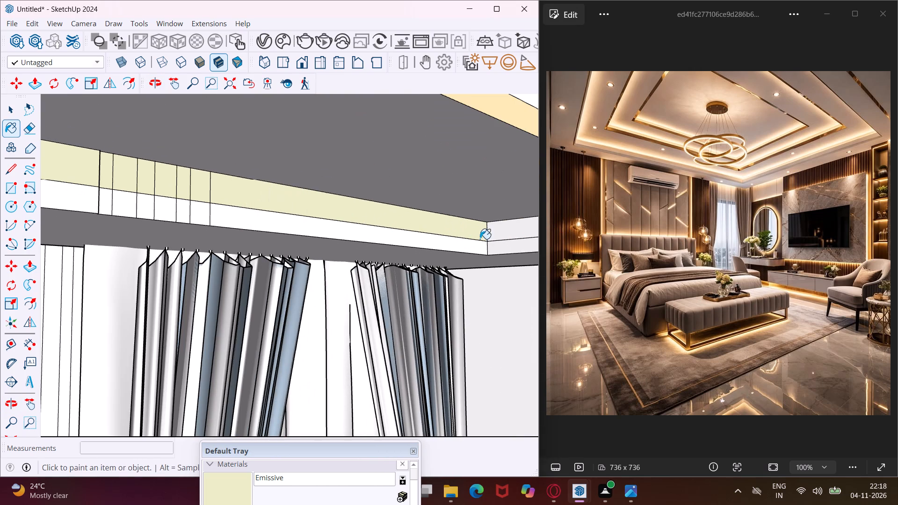
pyautogui.click(504, 232)
# Paint the middle ceiling tier's upper faces above the gold band with Emissive on the curtain and TV wall sides.
pyautogui.scroll(-4, 364, 210)
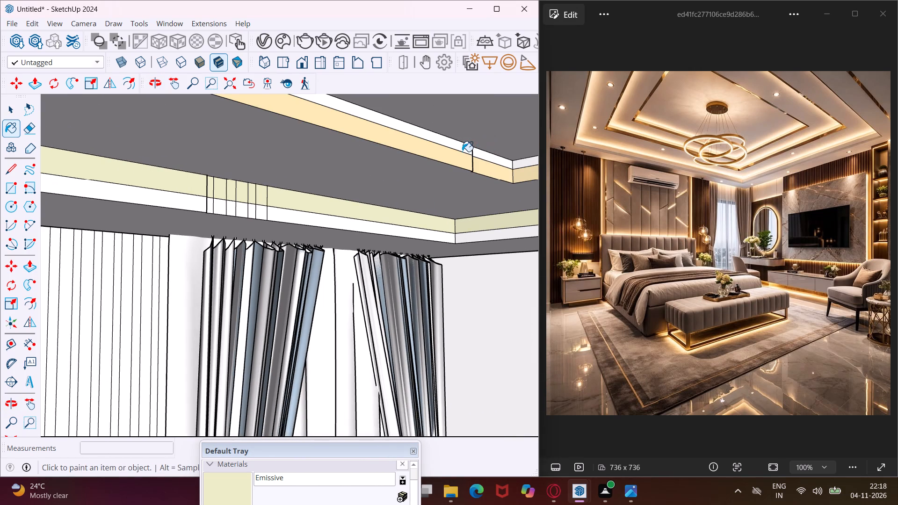
pyautogui.scroll(3, 460, 151)
pyautogui.click(460, 148)
pyautogui.click(484, 155)
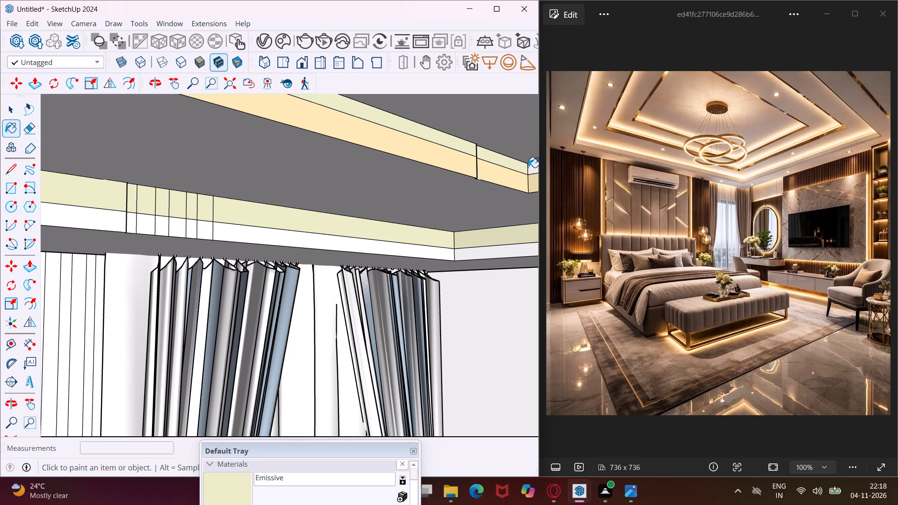
pyautogui.click(533, 170)
# Paint the narrow upper return face at the middle ceiling tier's step with Emissive.
pyautogui.moveTo(497, 162); pyautogui.dragTo(341, 158, button='middle')
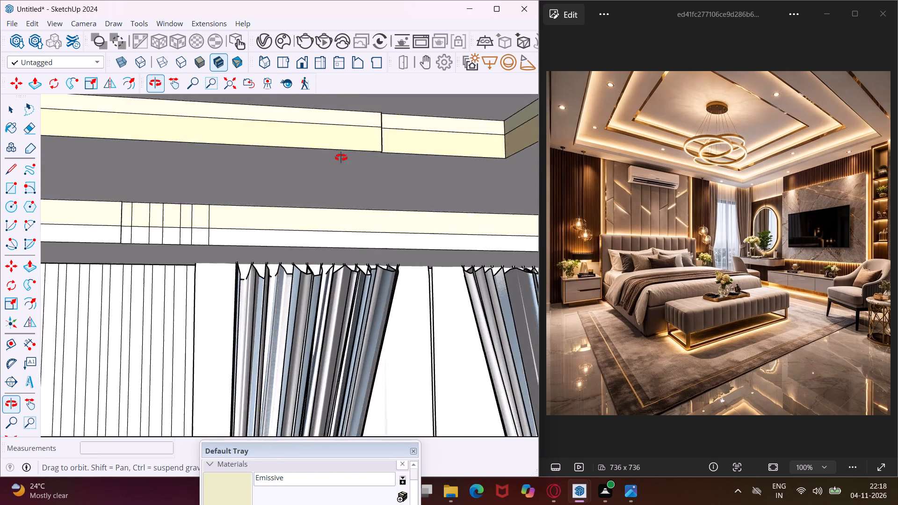
pyautogui.moveTo(341, 158); pyautogui.dragTo(285, 170, button='middle')
pyautogui.scroll(12, 280, 138)
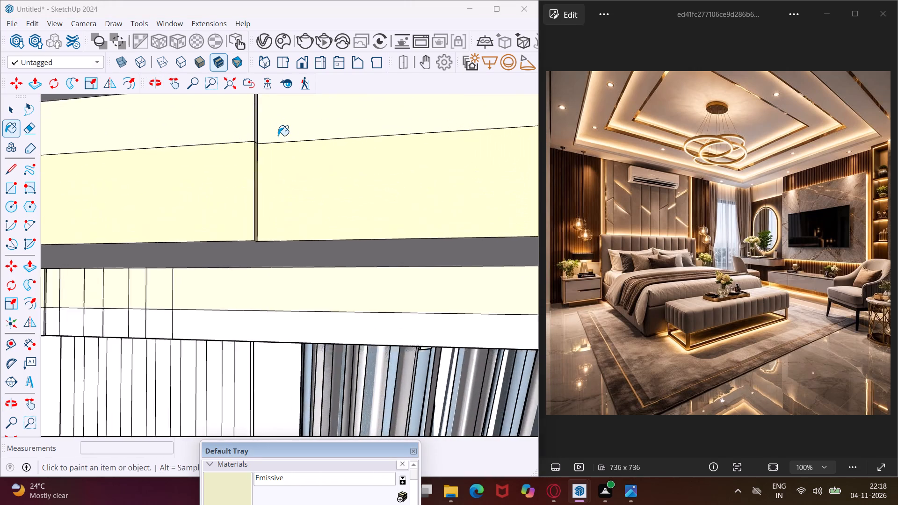
pyautogui.scroll(6, 278, 136)
pyautogui.click(246, 129)
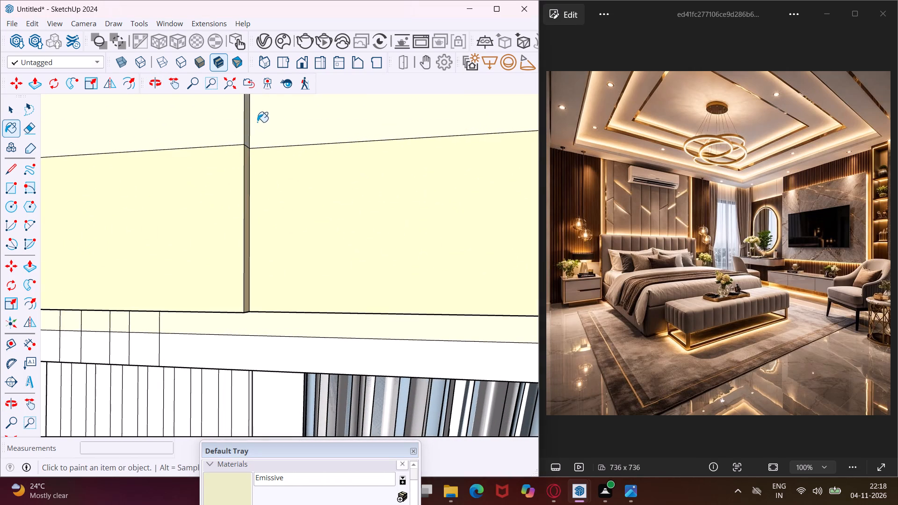
# Paint the innermost ceiling tier's upper faces above the gold band along the TV wall and headboard wall with Emissive.
pyautogui.moveTo(262, 120); pyautogui.dragTo(526, 134, button='middle')
pyautogui.scroll(-5, 299, 153)
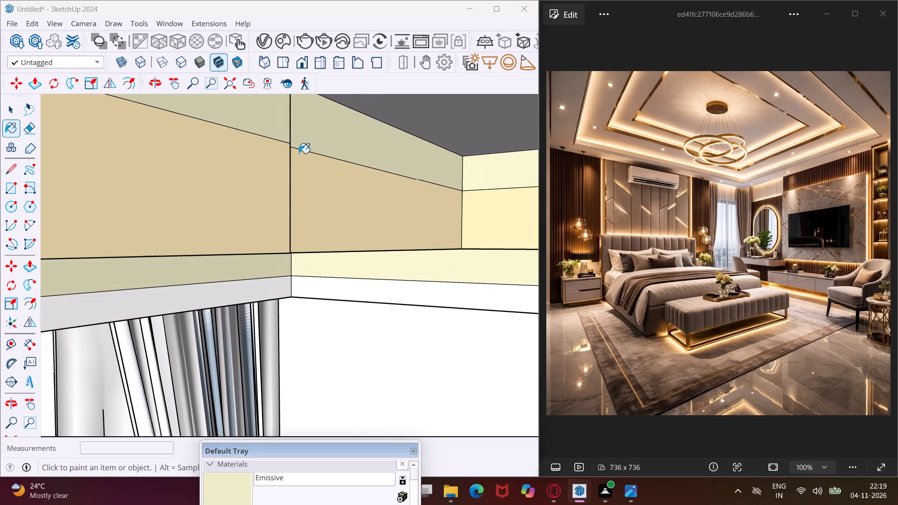
pyautogui.scroll(-18, 278, 151)
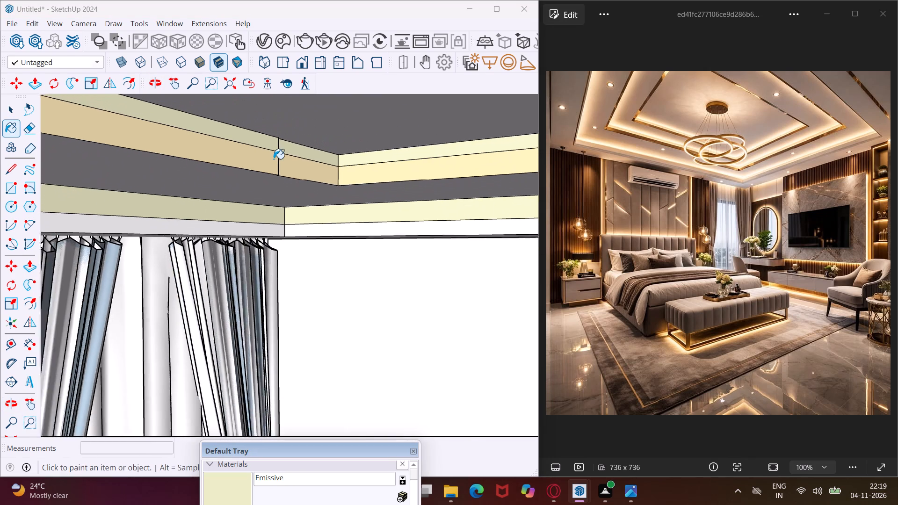
pyautogui.scroll(-13, 274, 159)
pyautogui.scroll(2, 333, 123)
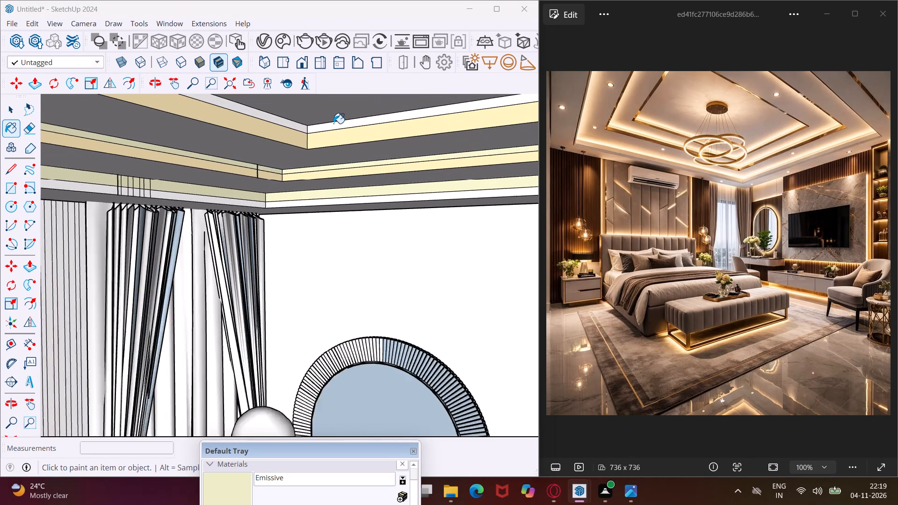
pyautogui.scroll(6, 333, 123)
pyautogui.click(332, 128)
pyautogui.click(281, 133)
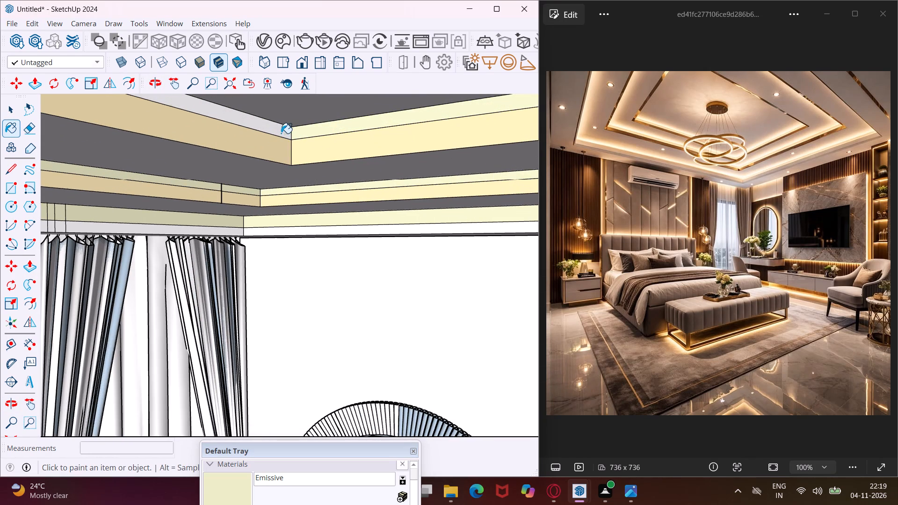
# Paint the innermost tier's upper face on the open side and its remaining headboard-side segment with Emissive.
pyautogui.scroll(-16, 303, 143)
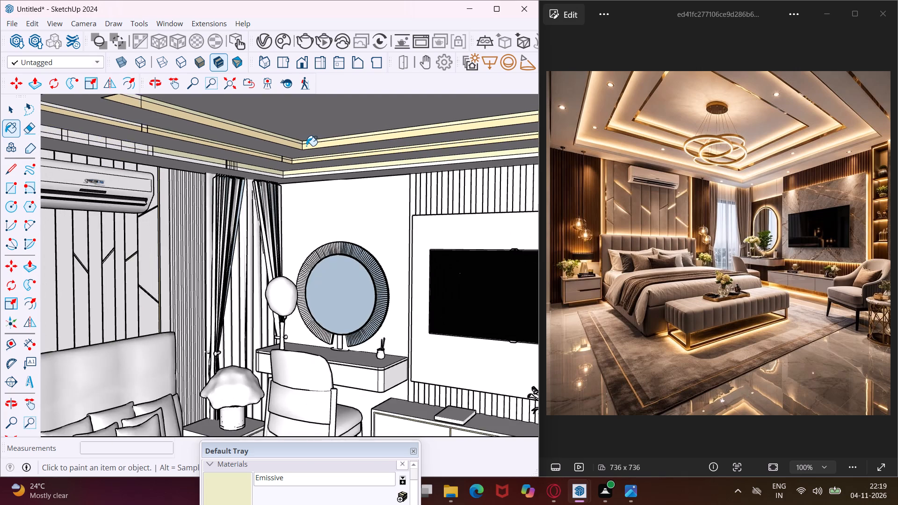
pyautogui.scroll(-8, 306, 146)
pyautogui.moveTo(287, 153); pyautogui.dragTo(180, 159, button='middle')
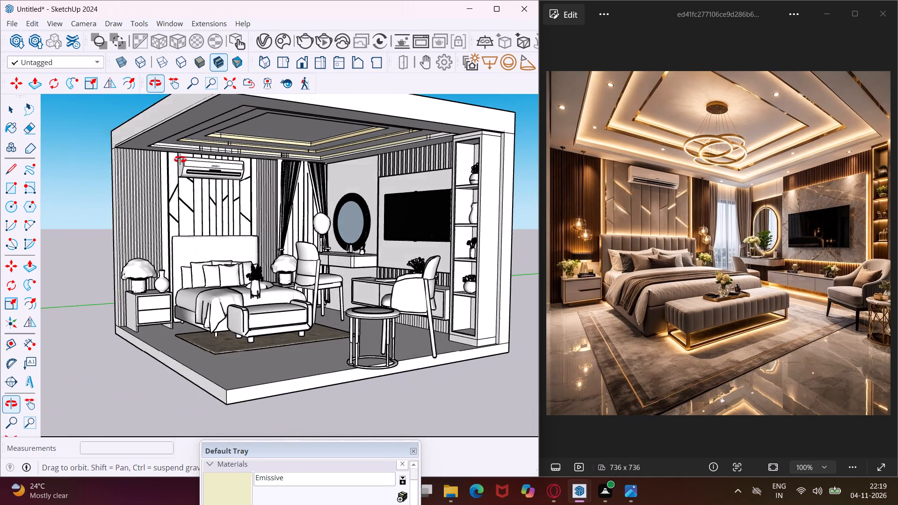
pyautogui.moveTo(180, 159); pyautogui.dragTo(177, 159, button='middle')
pyautogui.moveTo(210, 135); pyautogui.dragTo(146, 136, button='middle')
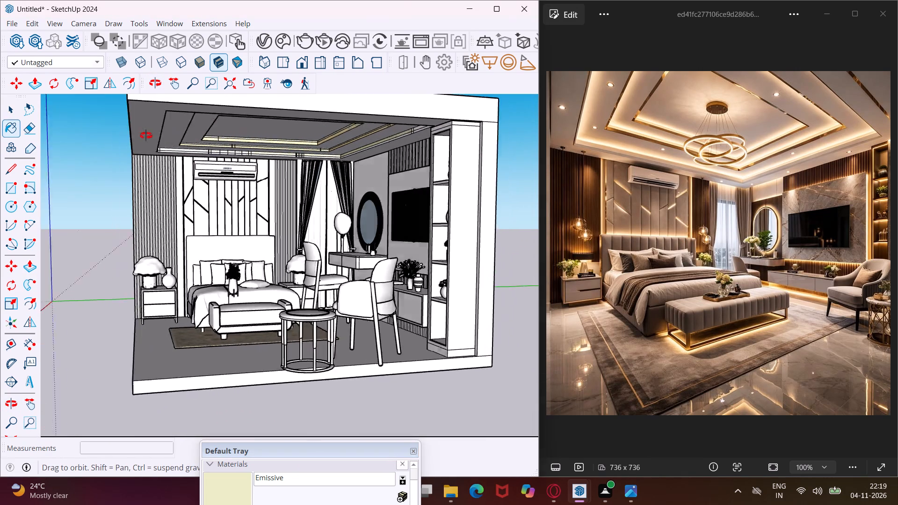
pyautogui.moveTo(146, 136); pyautogui.dragTo(39, 147, button='middle')
pyautogui.scroll(5, 162, 142)
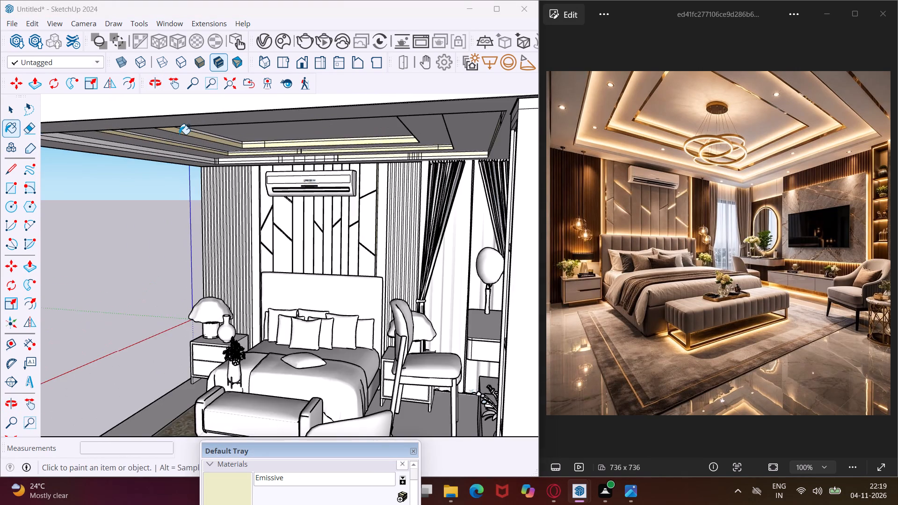
pyautogui.scroll(13, 179, 134)
pyautogui.scroll(3, 238, 126)
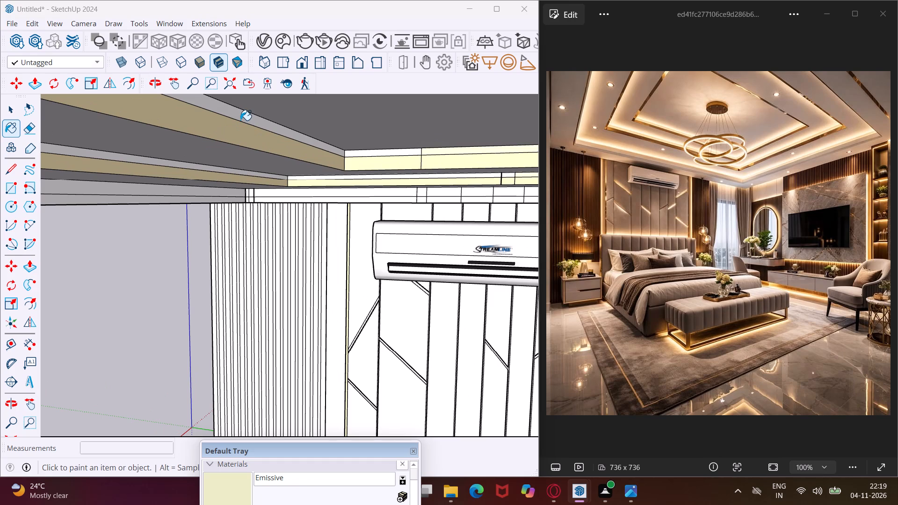
pyautogui.click(240, 119)
pyautogui.click(353, 153)
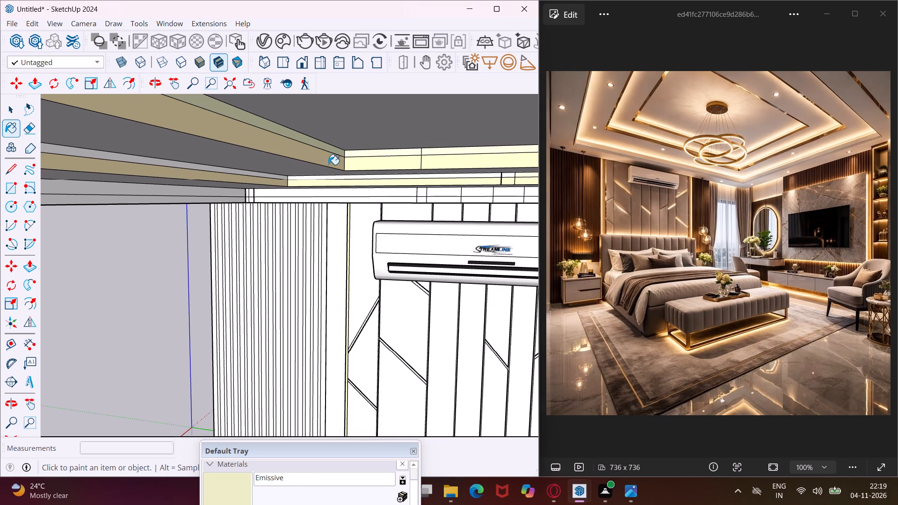
# Paint the middle tier's upper face on the open side and the adjoining face along the headboard wall with Emissive.
pyautogui.scroll(5, 220, 165)
pyautogui.click(218, 171)
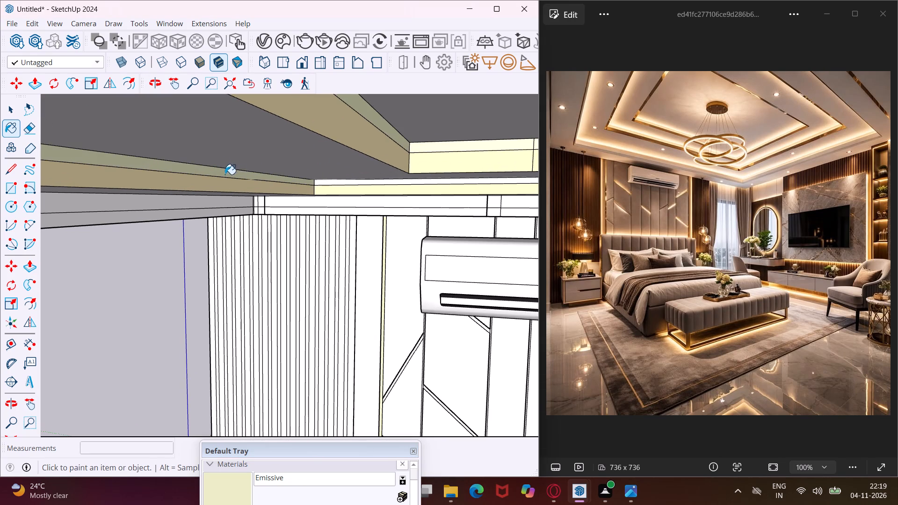
pyautogui.scroll(3, 314, 185)
pyautogui.click(320, 182)
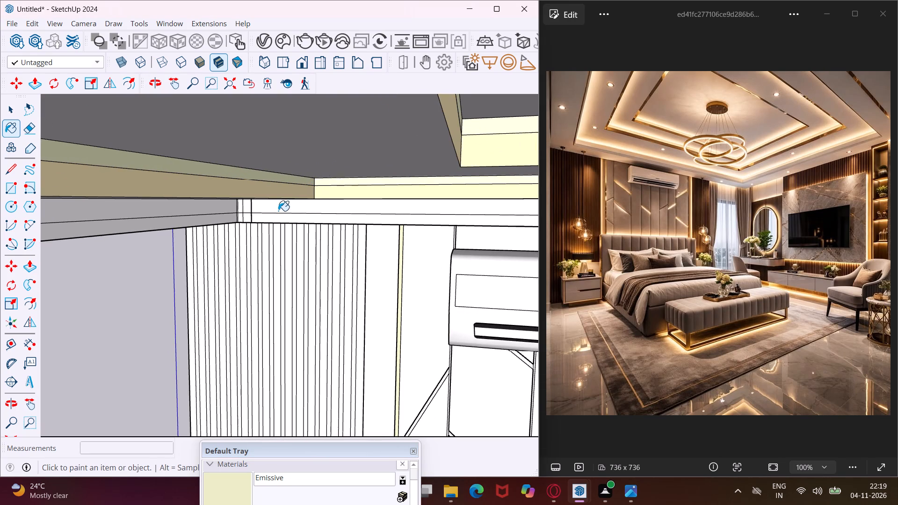
# Paint the outermost ceiling tier's upper faces with Emissive around the fluted panel corner, including the open-side face and narrow return faces.
pyautogui.click(277, 211)
pyautogui.scroll(5, 243, 211)
pyautogui.click(248, 211)
pyautogui.scroll(1, 246, 211)
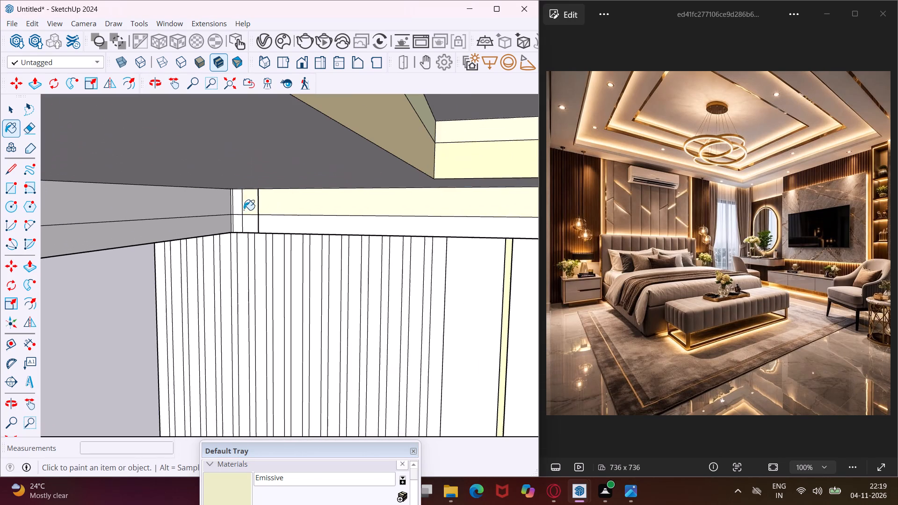
pyautogui.click(239, 206)
pyautogui.click(225, 210)
pyautogui.scroll(3, 231, 209)
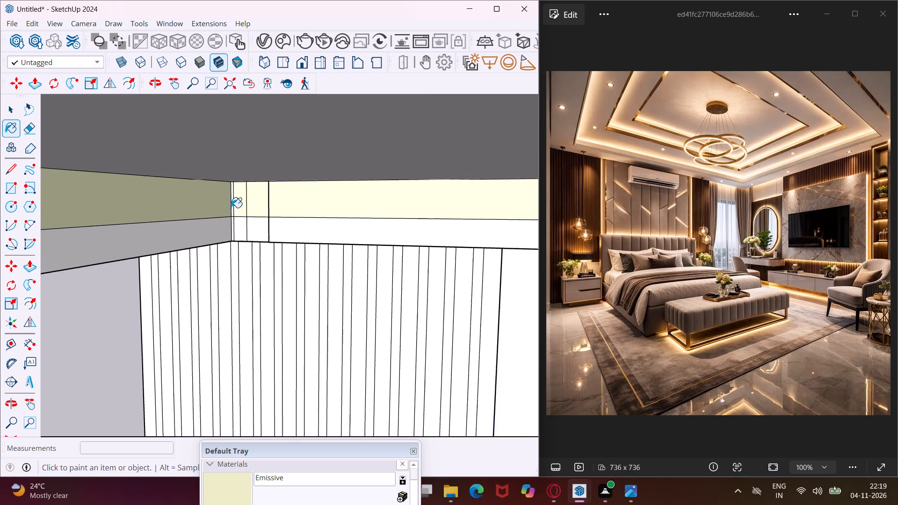
pyautogui.scroll(3, 231, 208)
pyautogui.click(232, 204)
pyautogui.moveTo(276, 197); pyautogui.dragTo(210, 190, button='middle')
pyautogui.scroll(3, 156, 188)
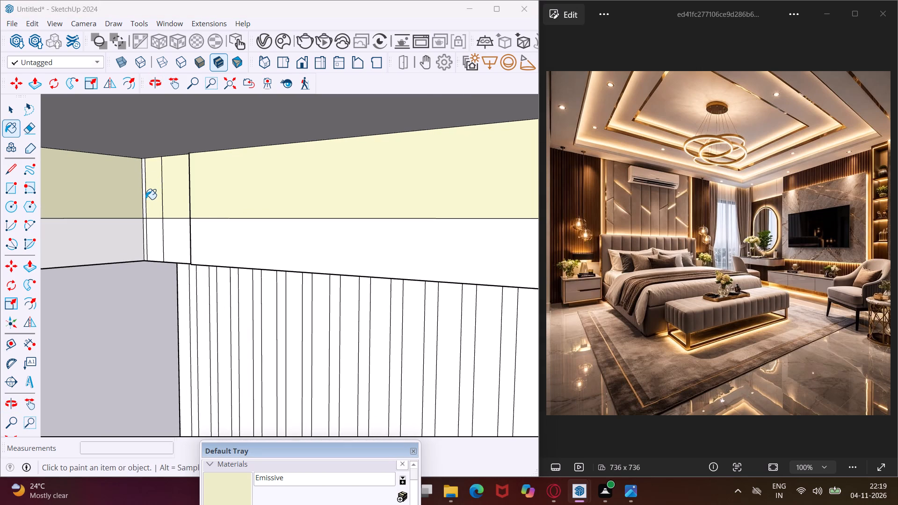
pyautogui.click(145, 199)
# Paint the middle ceiling tier's unpainted short upper segment above the air conditioner with Emissive.
pyautogui.scroll(-5, 147, 193)
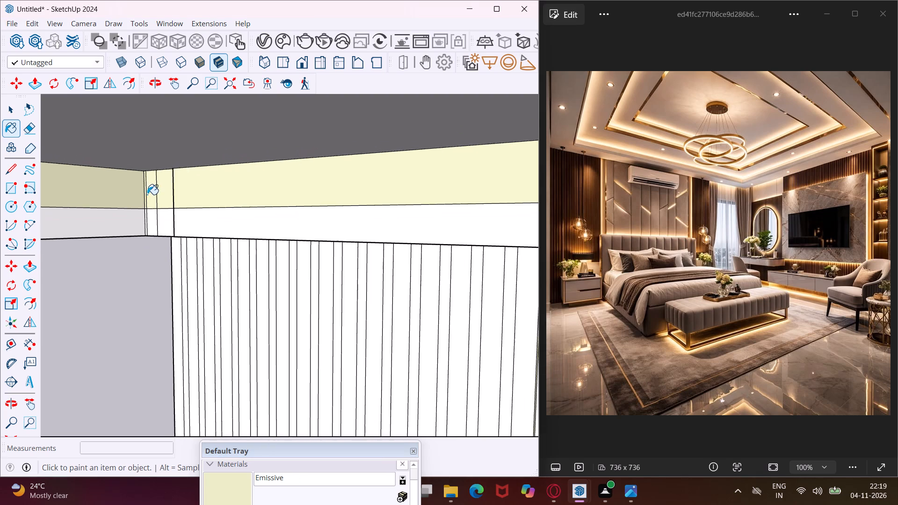
pyautogui.scroll(-13, 147, 195)
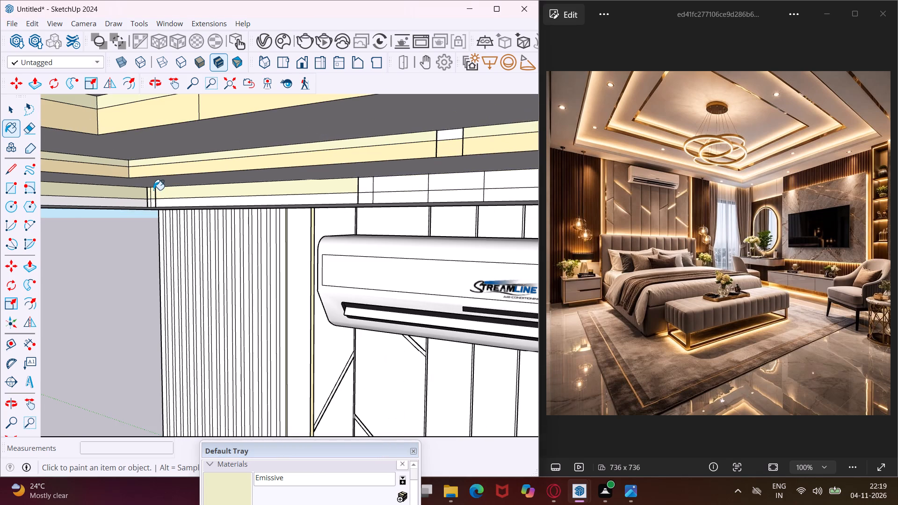
pyautogui.scroll(-1, 153, 190)
pyautogui.scroll(5, 377, 147)
pyautogui.click(406, 143)
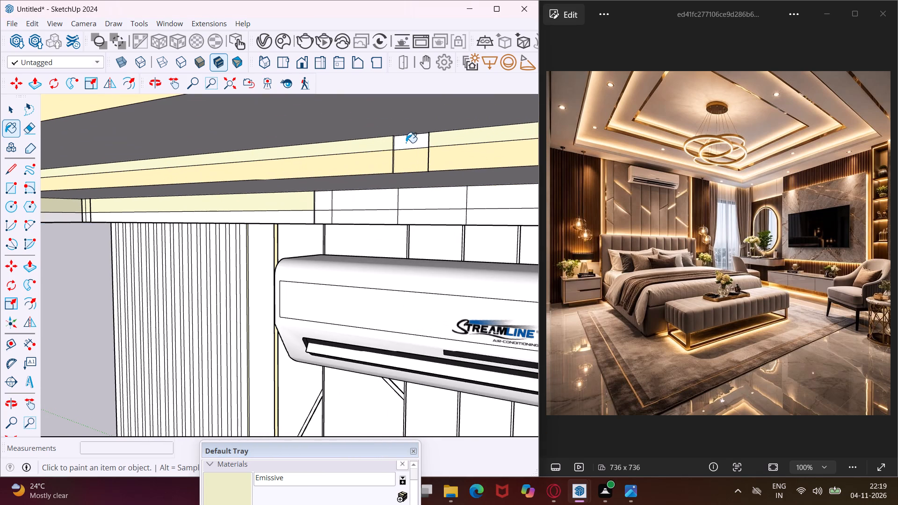
# Paint the narrow upper return faces at both ends of the middle tier's short segment with Emissive.
pyautogui.scroll(15, 406, 143)
pyautogui.moveTo(406, 143); pyautogui.dragTo(400, 144, button='middle')
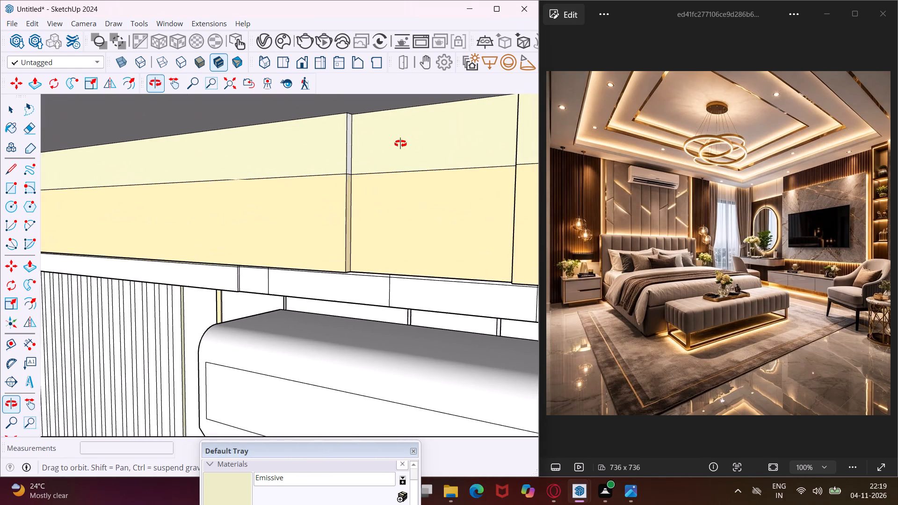
pyautogui.moveTo(400, 144); pyautogui.dragTo(344, 159, button='middle')
pyautogui.scroll(3, 356, 159)
pyautogui.click(362, 156)
pyautogui.scroll(1, 281, 155)
pyautogui.moveTo(281, 155); pyautogui.dragTo(334, 155, button='middle')
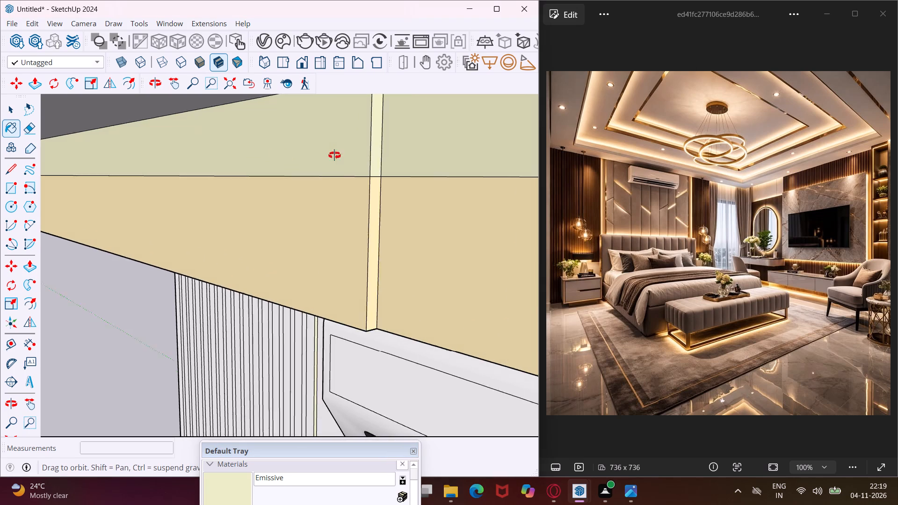
pyautogui.moveTo(334, 155); pyautogui.dragTo(569, 137, button='middle')
pyautogui.scroll(4, 448, 164)
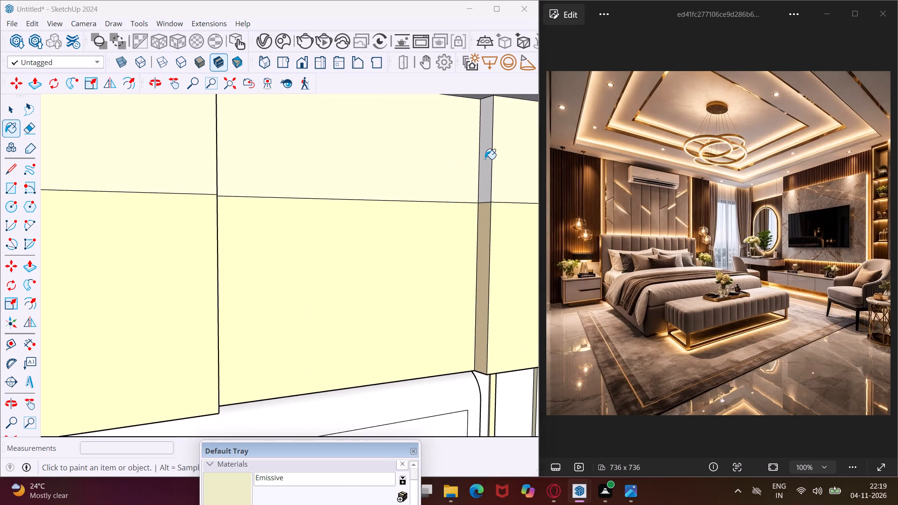
pyautogui.click(485, 159)
# Paint the outermost tier's three upper segments at the curtain-side end above the air conditioner, plus their narrow return face, with Emissive.
pyautogui.scroll(-15, 179, 153)
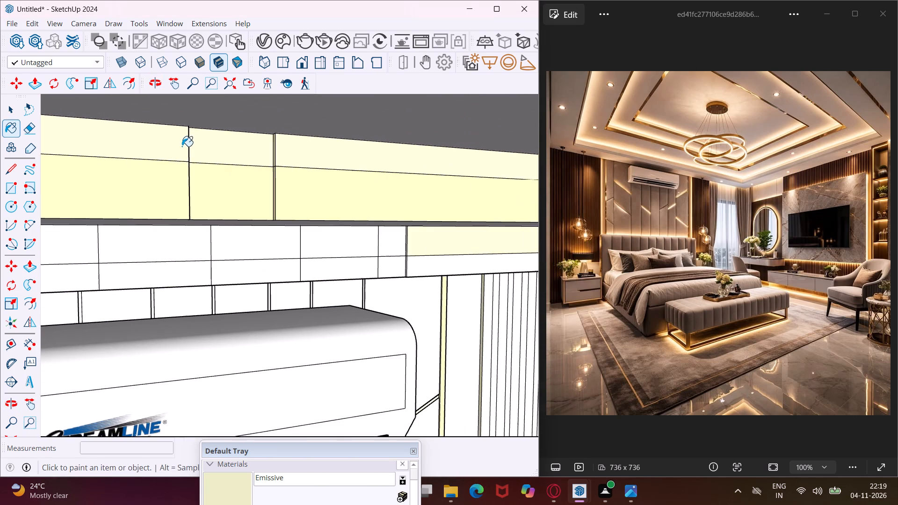
pyautogui.moveTo(182, 146); pyautogui.dragTo(214, 104, button='middle')
pyautogui.scroll(4, 305, 296)
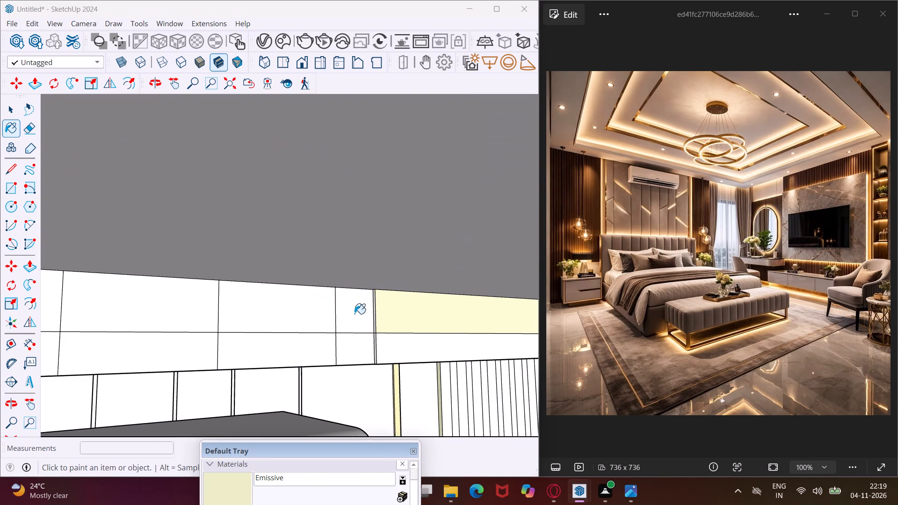
pyautogui.click(358, 314)
pyautogui.scroll(5, 377, 314)
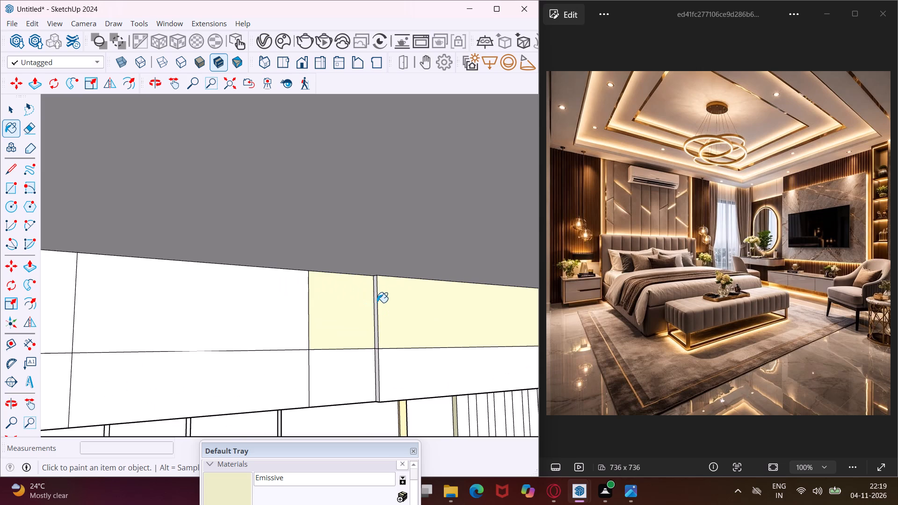
pyautogui.click(375, 298)
pyautogui.click(375, 299)
pyautogui.scroll(2, 375, 298)
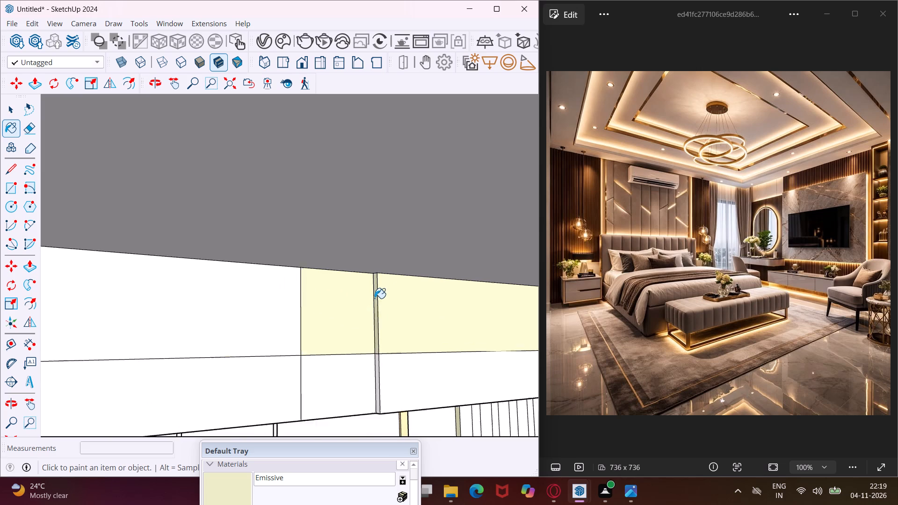
pyautogui.scroll(1, 375, 298)
pyautogui.moveTo(372, 297); pyautogui.dragTo(158, 314, button='middle')
pyautogui.click(188, 322)
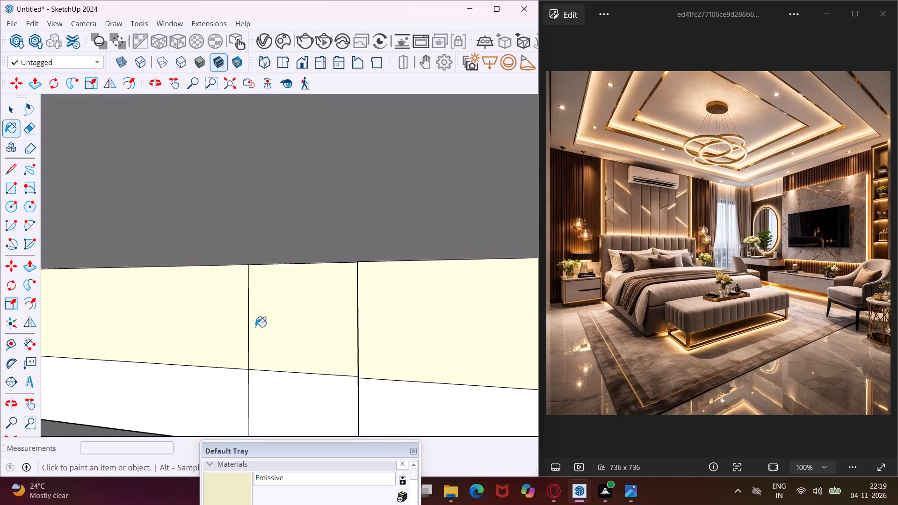
pyautogui.scroll(1, 255, 327)
pyautogui.moveTo(255, 328); pyautogui.dragTo(178, 307, button='middle')
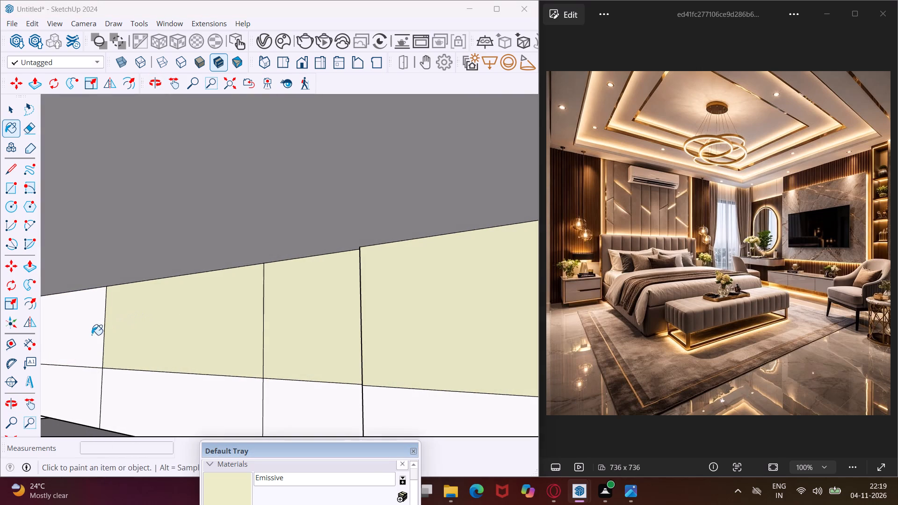
pyautogui.click(92, 335)
# Paint the outermost tier's remaining upper segments above the air conditioner and the narrow return at their far end with Emissive.
pyautogui.moveTo(146, 330); pyautogui.dragTo(258, 325, button='middle')
pyautogui.scroll(-16, 295, 311)
pyautogui.scroll(-7, 301, 308)
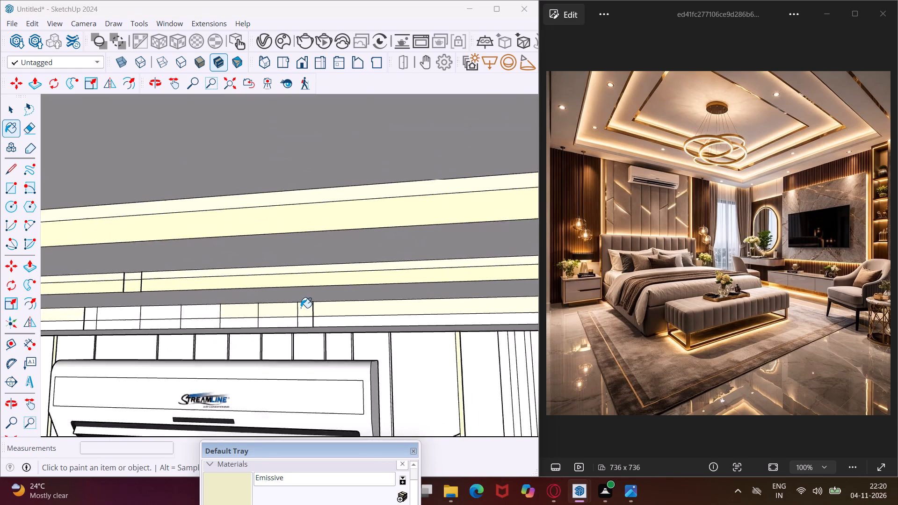
pyautogui.scroll(-2, 301, 308)
pyautogui.scroll(15, 138, 317)
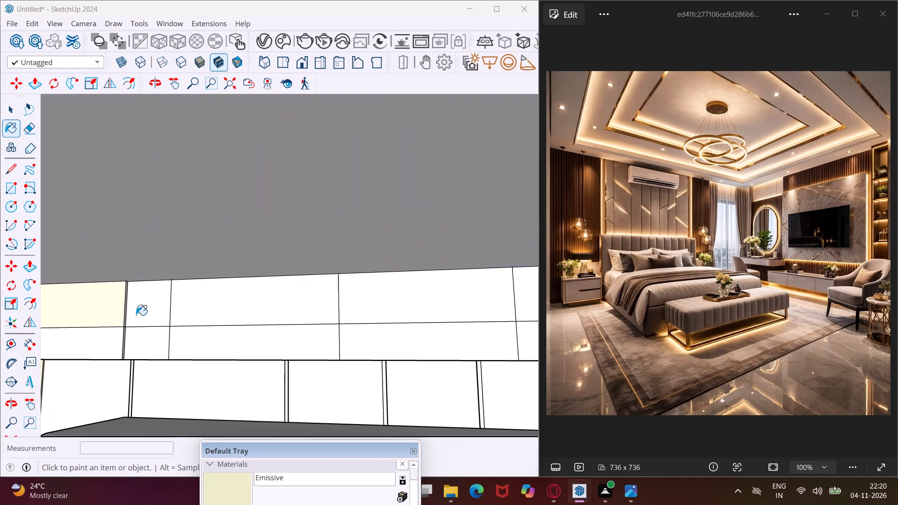
pyautogui.click(136, 315)
pyautogui.click(224, 307)
pyautogui.click(421, 308)
pyautogui.scroll(-5, 171, 299)
pyautogui.click(439, 302)
pyautogui.scroll(5, 161, 302)
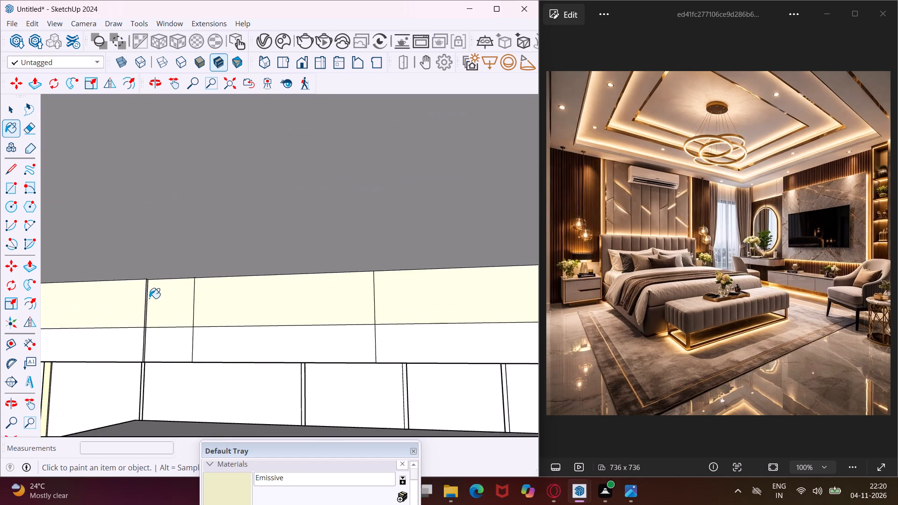
pyautogui.scroll(13, 149, 298)
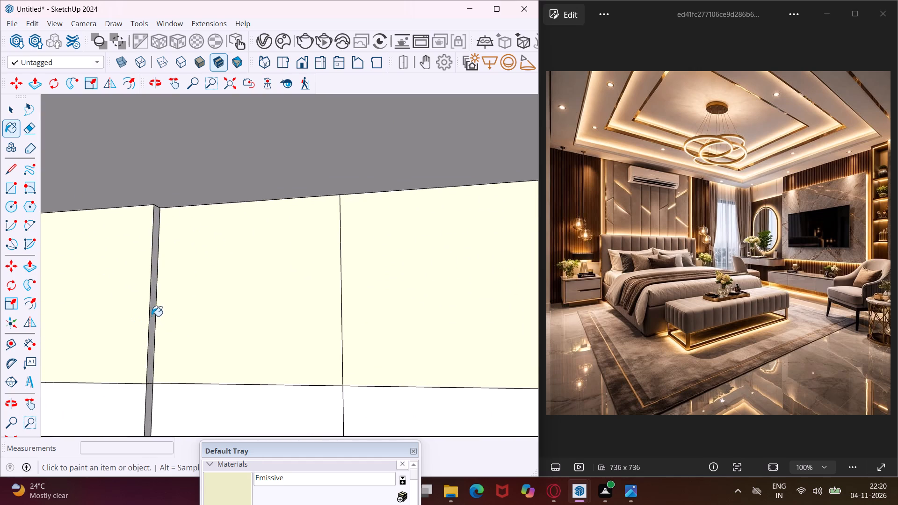
pyautogui.click(152, 316)
# Paint the outermost tier's upper face opposite the headboard wall and the adjoining segment above the shelving unit with Emissive.
pyautogui.scroll(-20, 164, 279)
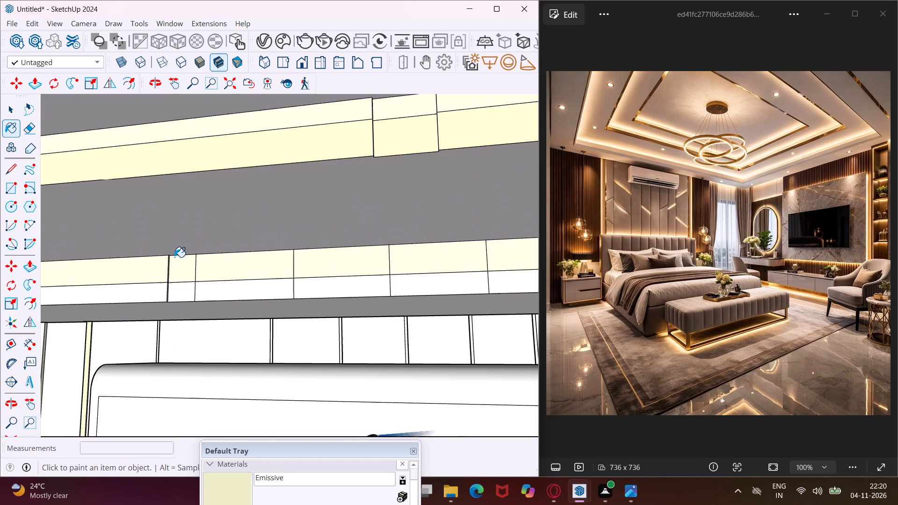
pyautogui.scroll(-19, 175, 254)
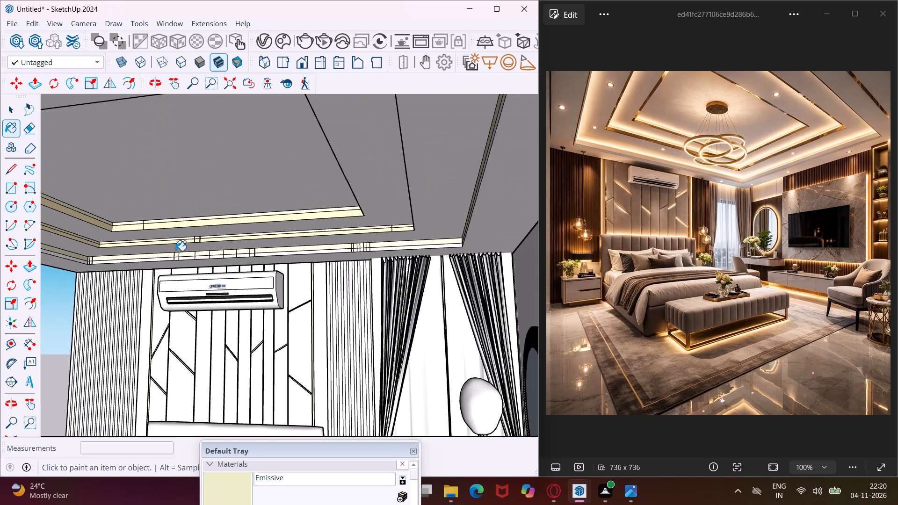
pyautogui.scroll(-5, 175, 251)
pyautogui.moveTo(143, 249); pyautogui.dragTo(149, 249, button='middle')
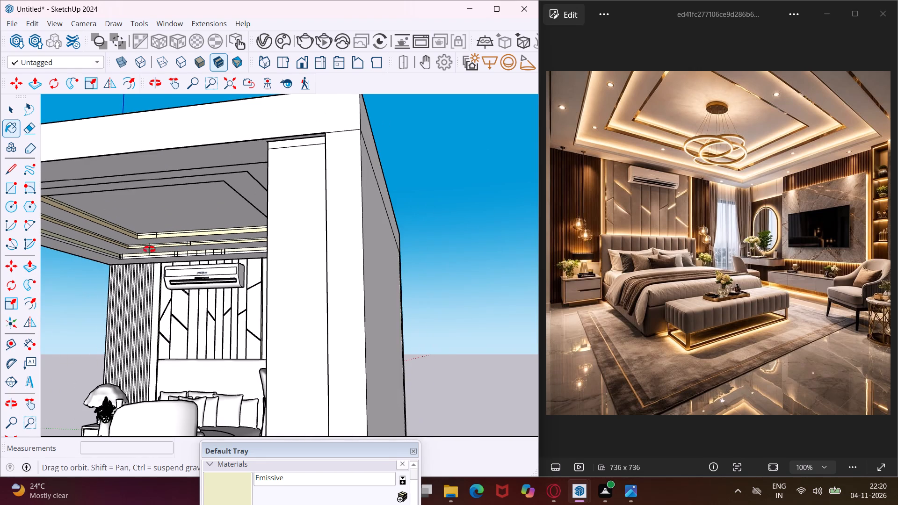
pyautogui.moveTo(149, 249); pyautogui.dragTo(539, 214, button='middle')
pyautogui.scroll(4, 271, 233)
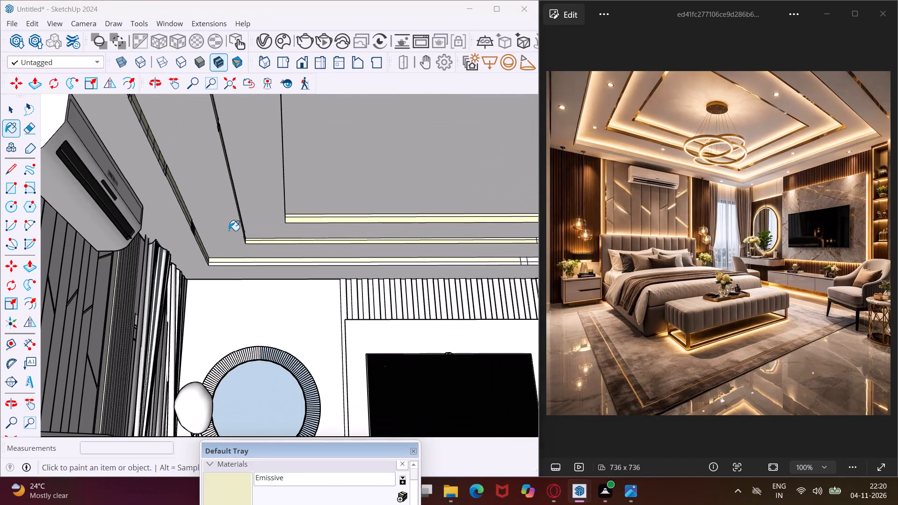
pyautogui.scroll(-12, 149, 218)
pyautogui.moveTo(192, 228); pyautogui.dragTo(340, 243, button='middle')
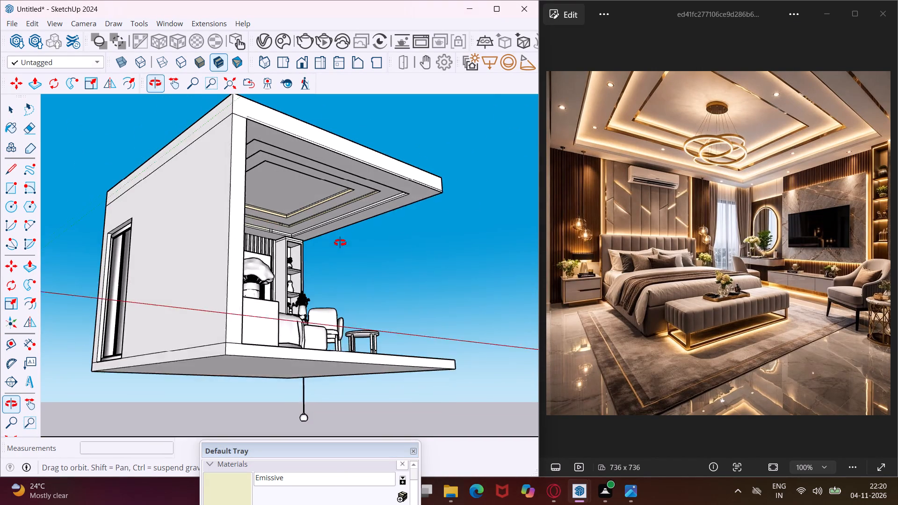
pyautogui.moveTo(340, 243); pyautogui.dragTo(346, 246, button='middle')
pyautogui.scroll(16, 360, 218)
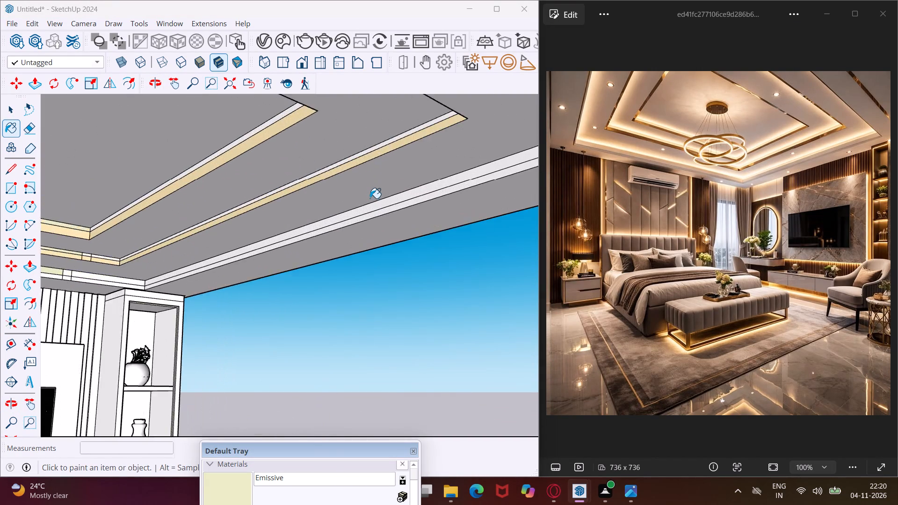
pyautogui.scroll(2, 370, 198)
pyautogui.click(382, 213)
pyautogui.scroll(4, 90, 282)
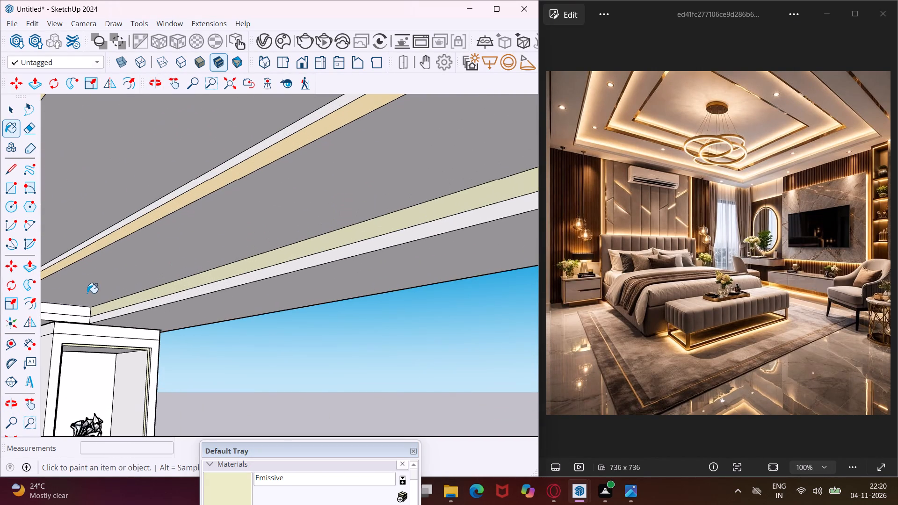
pyautogui.click(82, 312)
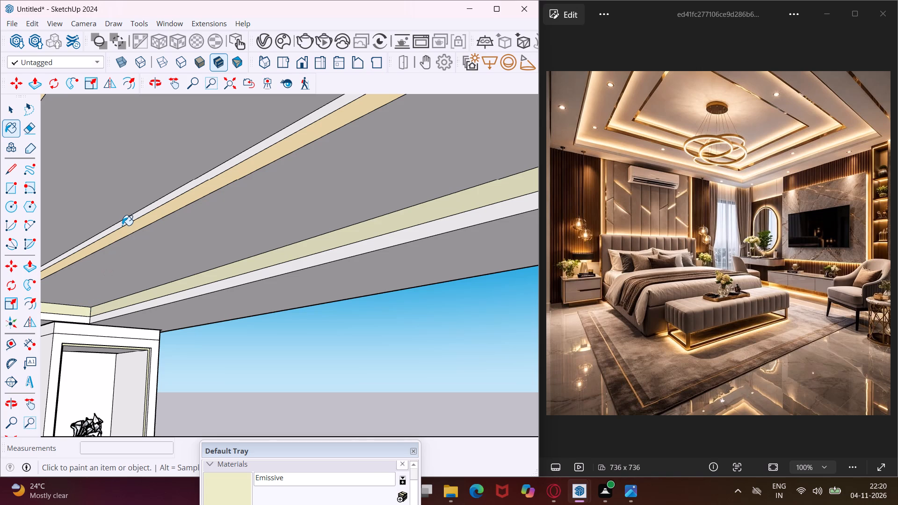
# Paint the middle tier's upper face opposite the headboard wall and its two TV-wall segments near that corner with Emissive.
pyautogui.click(122, 223)
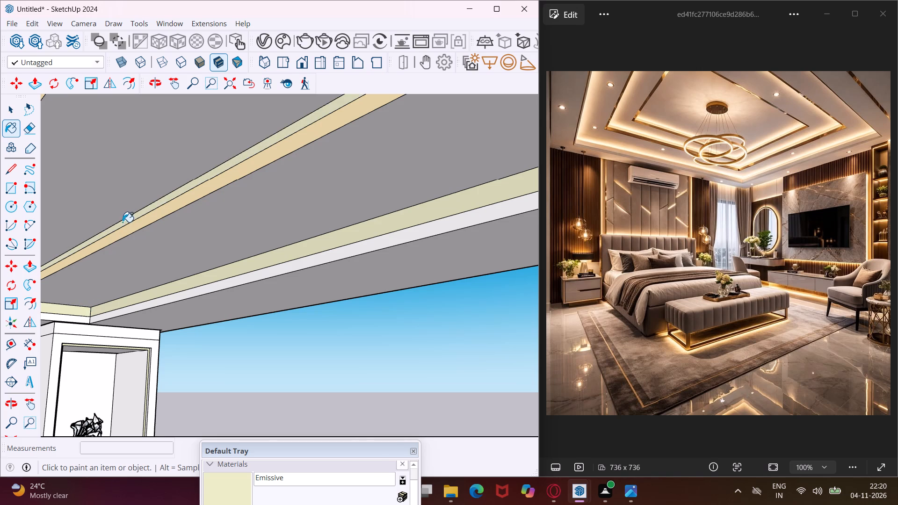
pyautogui.scroll(-11, 186, 201)
pyautogui.scroll(4, 85, 242)
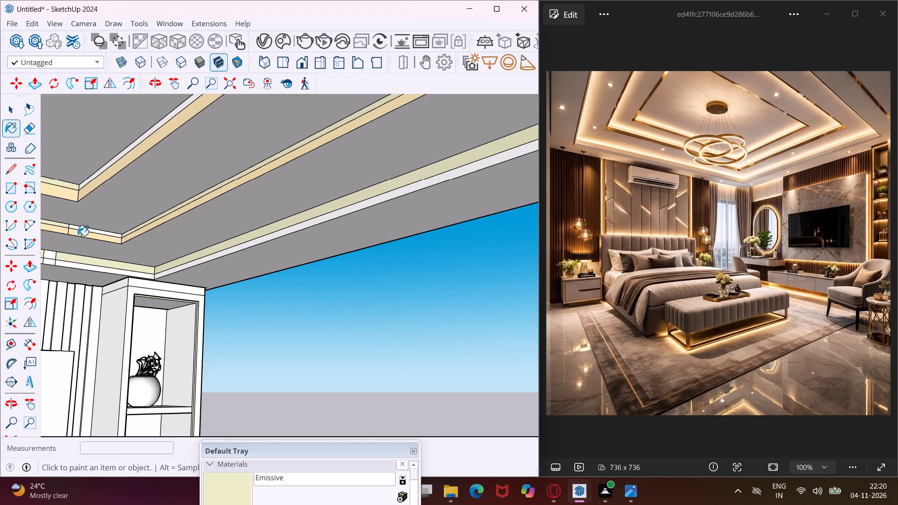
pyautogui.scroll(7, 77, 235)
pyautogui.click(77, 226)
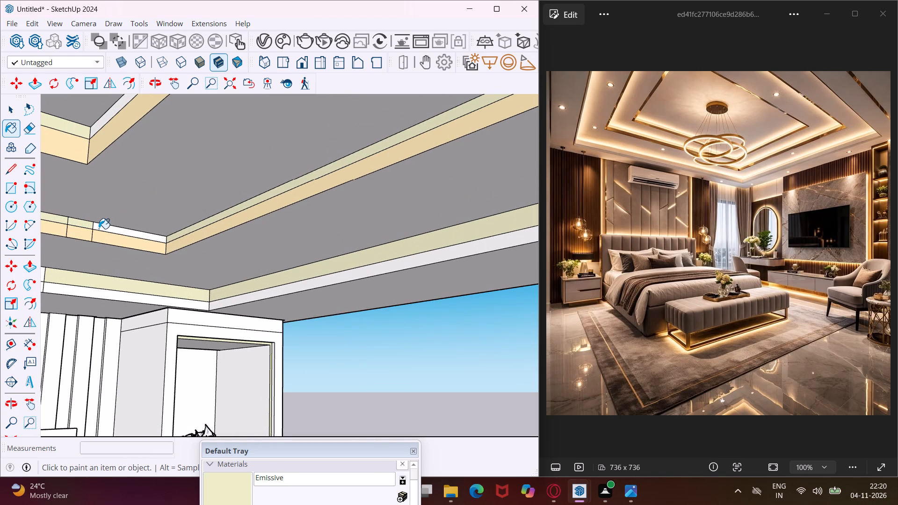
pyautogui.click(106, 229)
# Paint the outermost tier's short TV-wall upper segment and the innermost tier's upper face opposite the headboard wall with Emissive.
pyautogui.scroll(-4, 111, 228)
pyautogui.scroll(3, 59, 270)
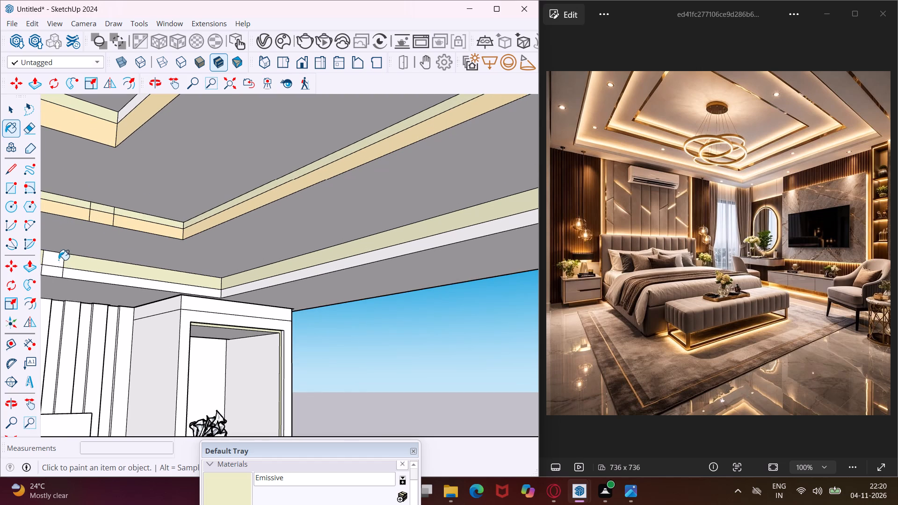
pyautogui.click(58, 260)
pyautogui.scroll(-5, 73, 230)
pyautogui.scroll(4, 89, 163)
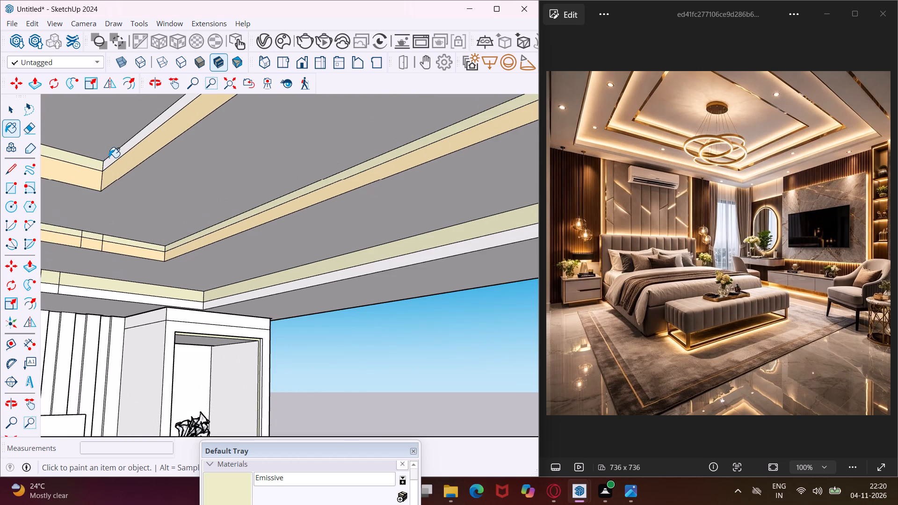
pyautogui.click(110, 158)
# Inspect the painted cove faces of all three ceiling tiers at the far corners, and the whole room from outside.
pyautogui.scroll(-9, 83, 175)
pyautogui.scroll(1, 80, 183)
pyautogui.scroll(-2, 80, 184)
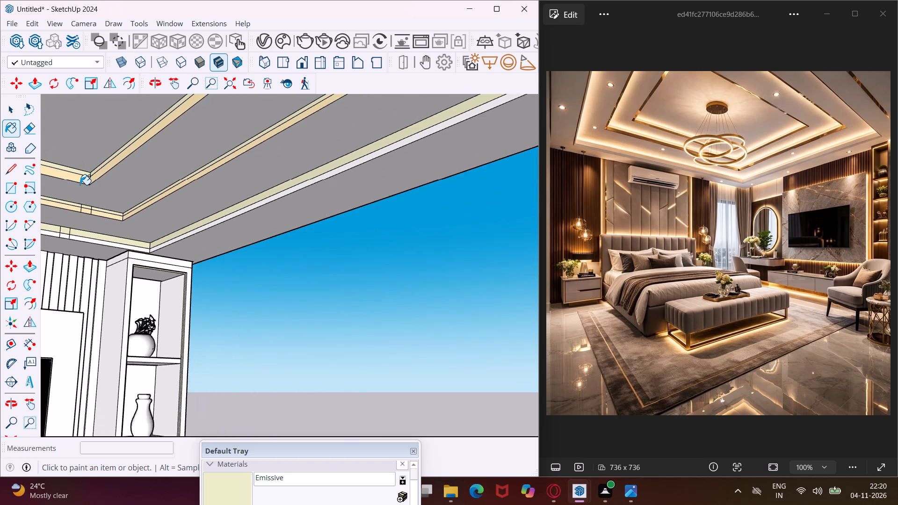
pyautogui.scroll(-11, 80, 185)
pyautogui.moveTo(91, 173); pyautogui.dragTo(185, 181, button='middle')
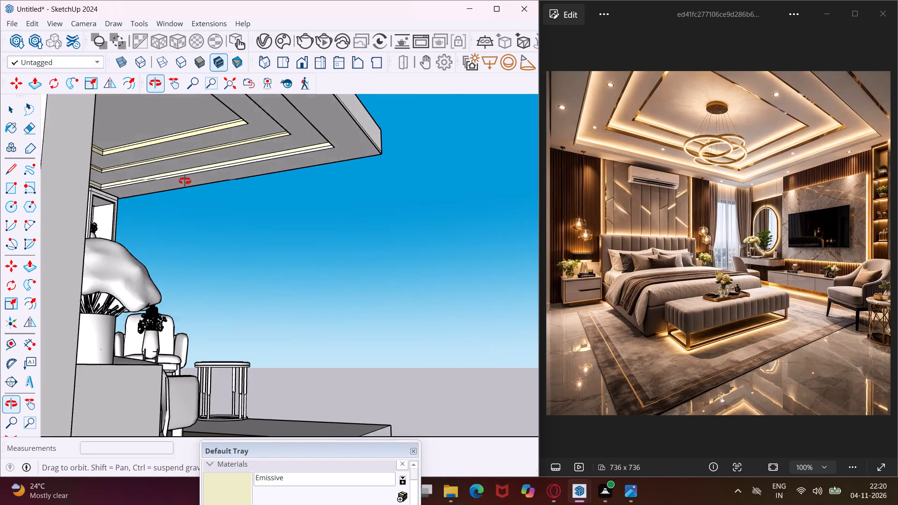
pyautogui.moveTo(185, 181); pyautogui.dragTo(158, 214, button='middle')
pyautogui.scroll(9, 182, 177)
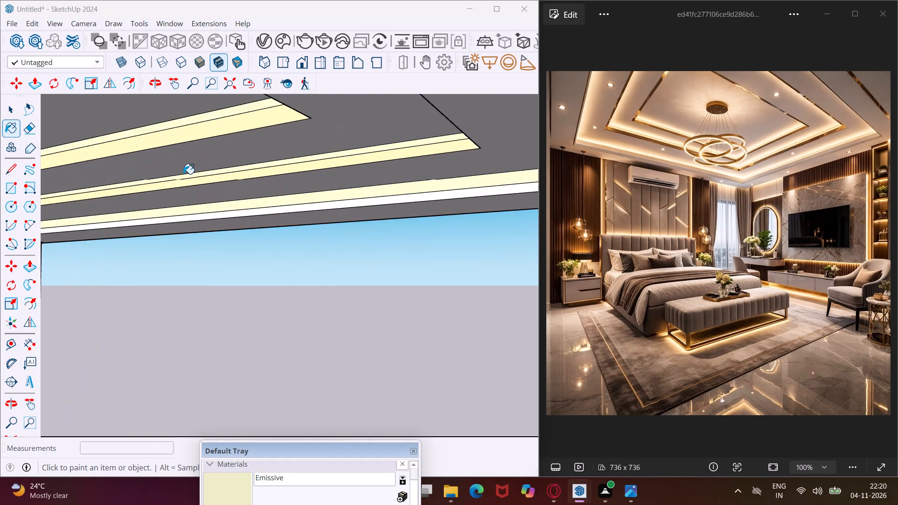
pyautogui.scroll(8, 183, 174)
pyautogui.moveTo(183, 174); pyautogui.dragTo(471, 200, button='middle')
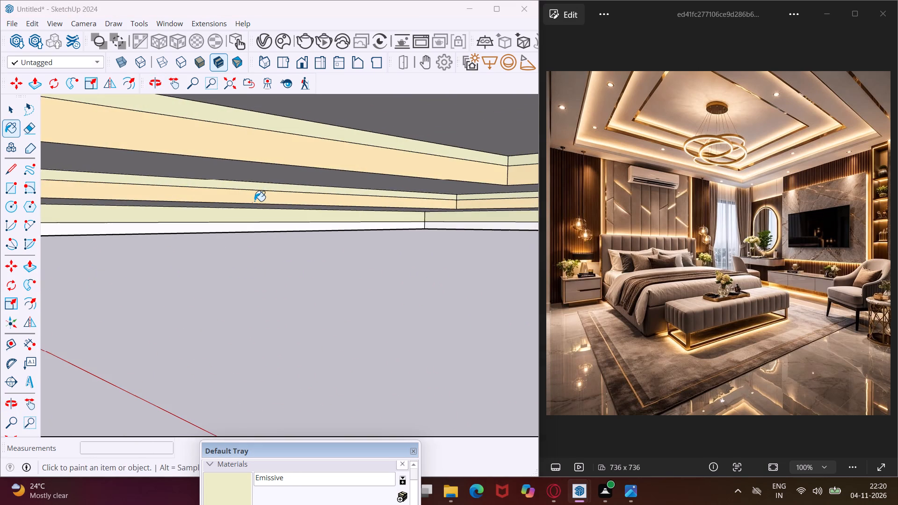
pyautogui.scroll(-3, 247, 203)
pyautogui.moveTo(361, 187); pyautogui.dragTo(111, 135, button='middle')
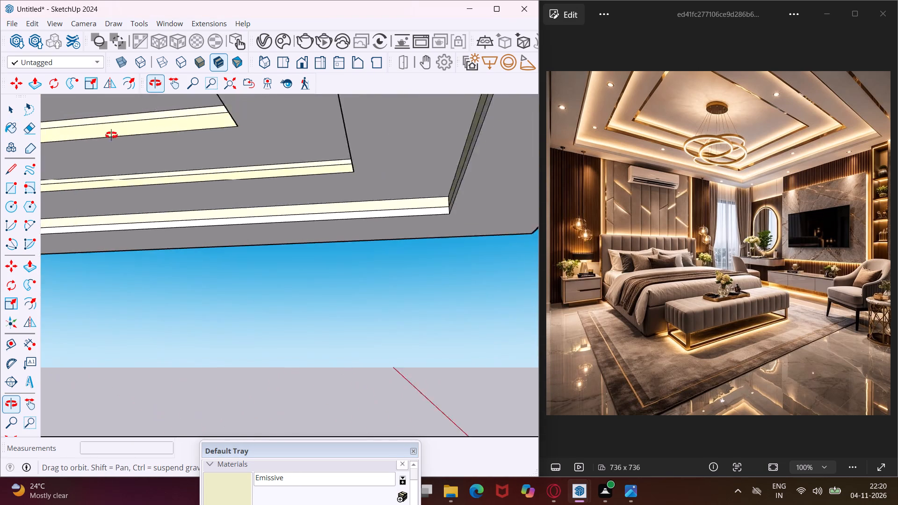
pyautogui.moveTo(111, 135); pyautogui.dragTo(84, 141, button='middle')
pyautogui.scroll(-5, 84, 141)
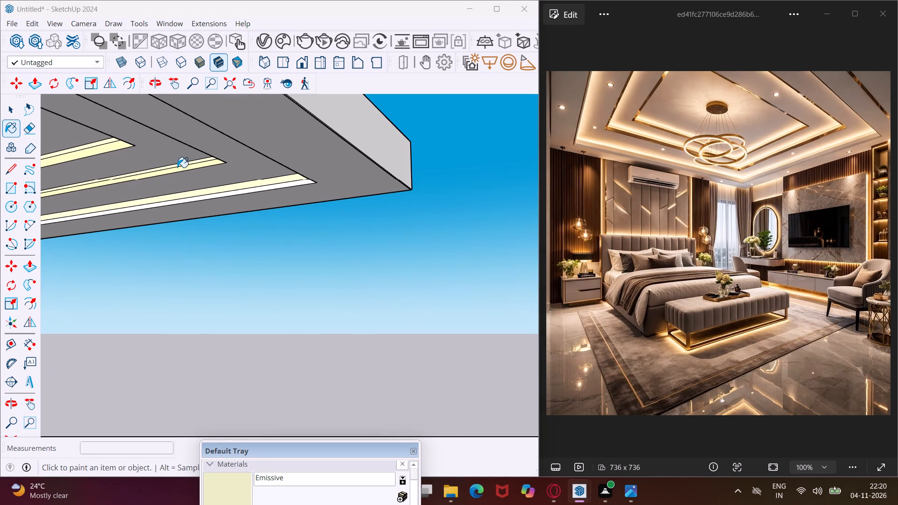
pyautogui.scroll(-5, 280, 147)
pyautogui.moveTo(411, 123); pyautogui.dragTo(269, 155, button='middle')
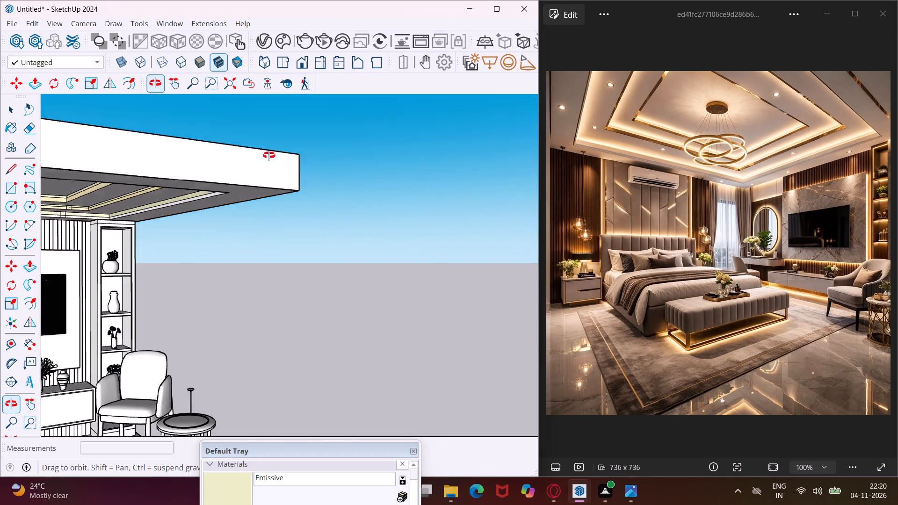
pyautogui.moveTo(269, 155); pyautogui.dragTo(96, 167, button='middle')
pyautogui.scroll(-4, 101, 161)
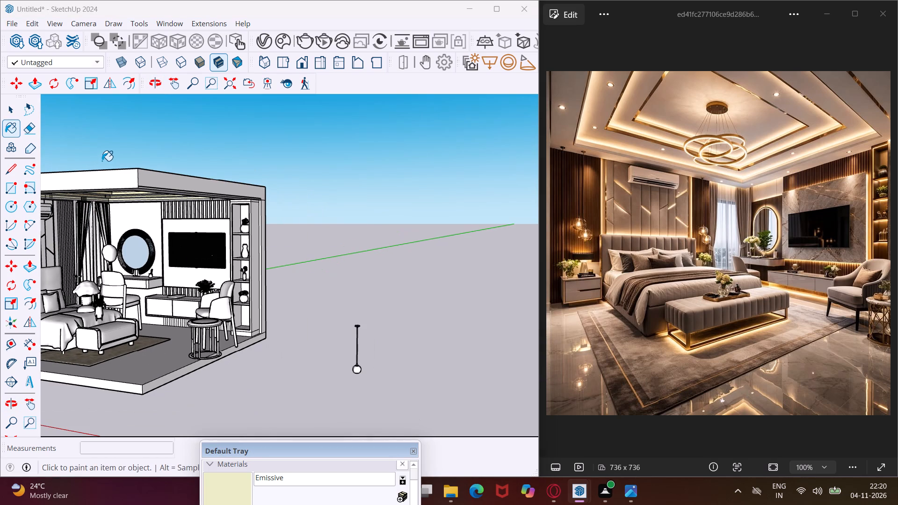
pyautogui.scroll(-4, 103, 159)
pyautogui.moveTo(144, 172); pyautogui.dragTo(59, 183, button='middle')
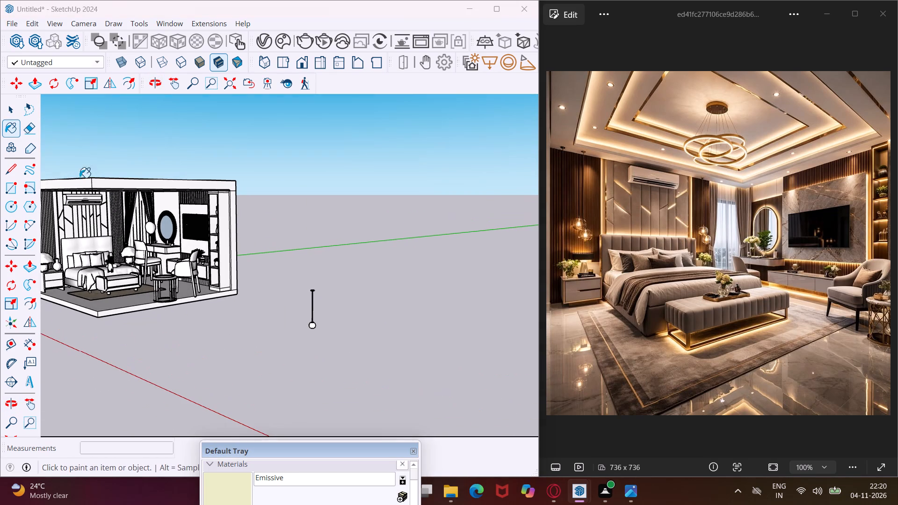
# Move the loose globe pendant by its origin about 28' 2" onto the ceiling beside the air conditioner, on the side away from the window.
pyautogui.press('Escape')
pyautogui.press('space')
pyautogui.click(312, 296)
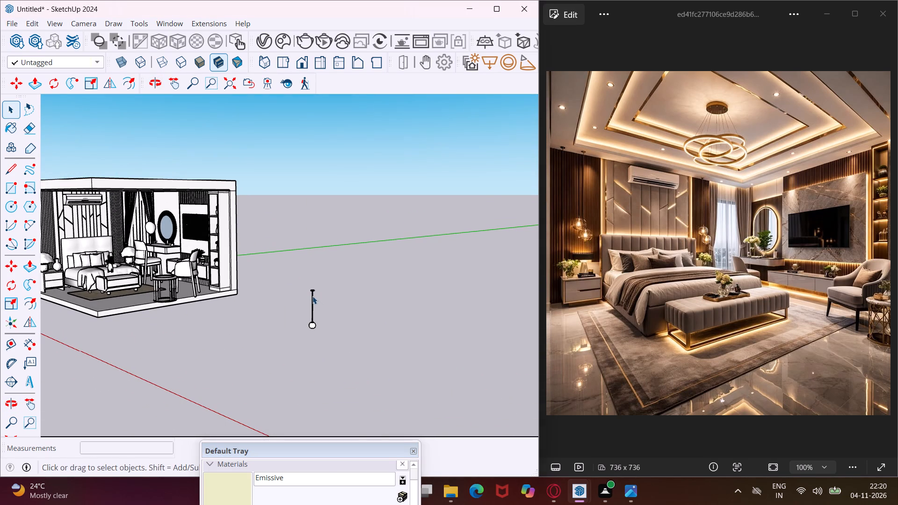
pyautogui.press('m')
pyautogui.scroll(5, 315, 291)
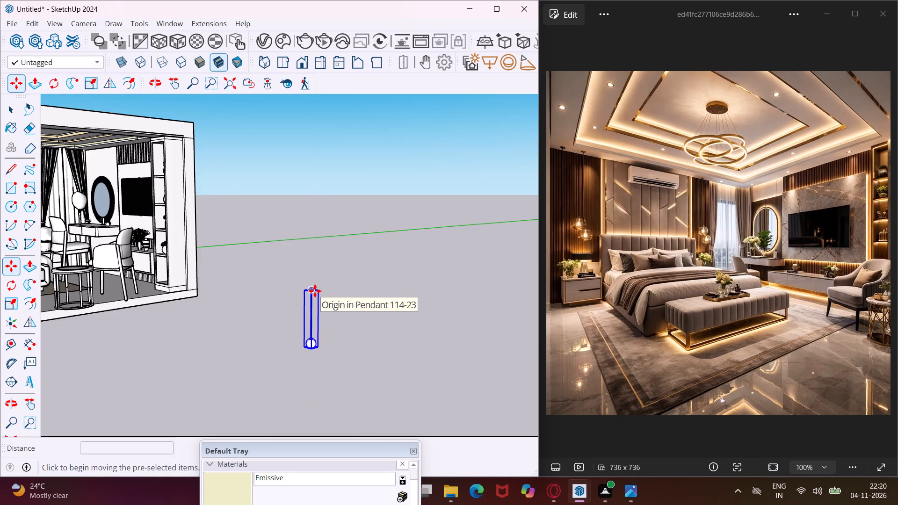
pyautogui.scroll(8, 315, 291)
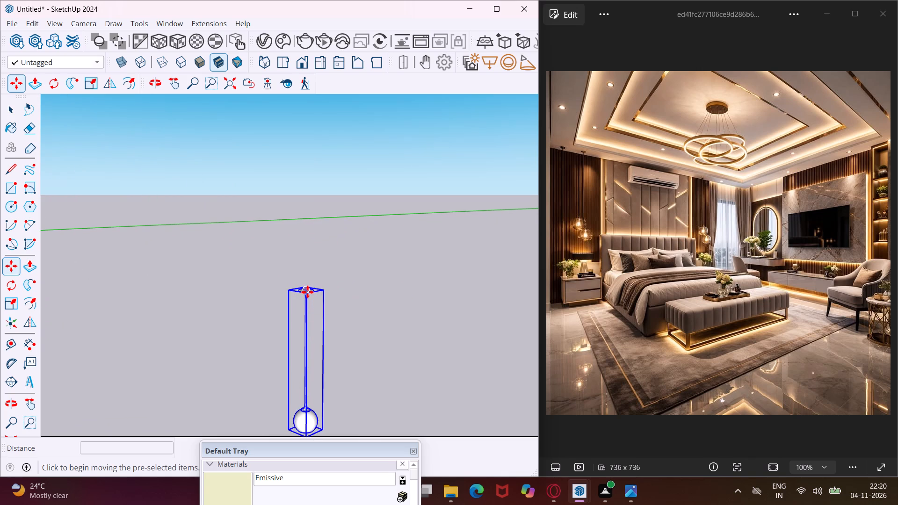
pyautogui.click(307, 292)
pyautogui.scroll(-11, 311, 275)
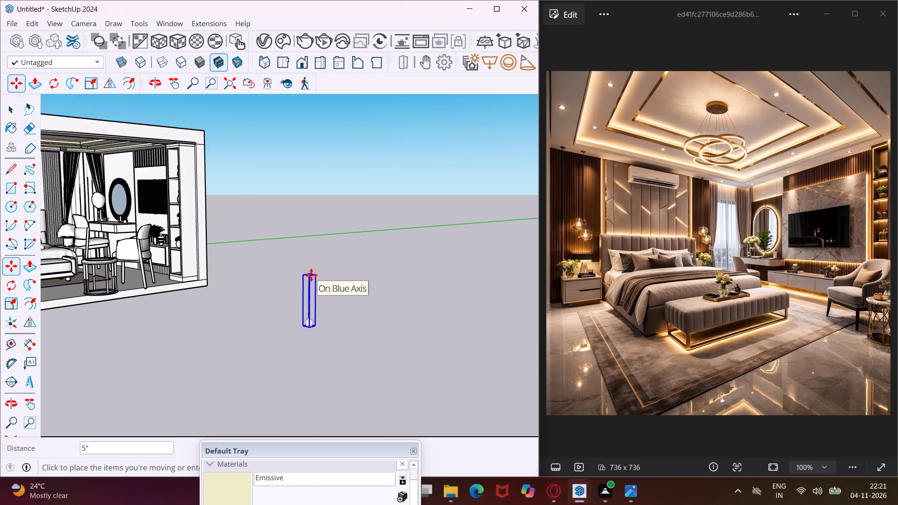
pyautogui.scroll(-10, 311, 275)
pyautogui.moveTo(305, 278); pyautogui.dragTo(141, 282, button='middle')
pyautogui.scroll(4, 158, 253)
pyautogui.scroll(17, 189, 220)
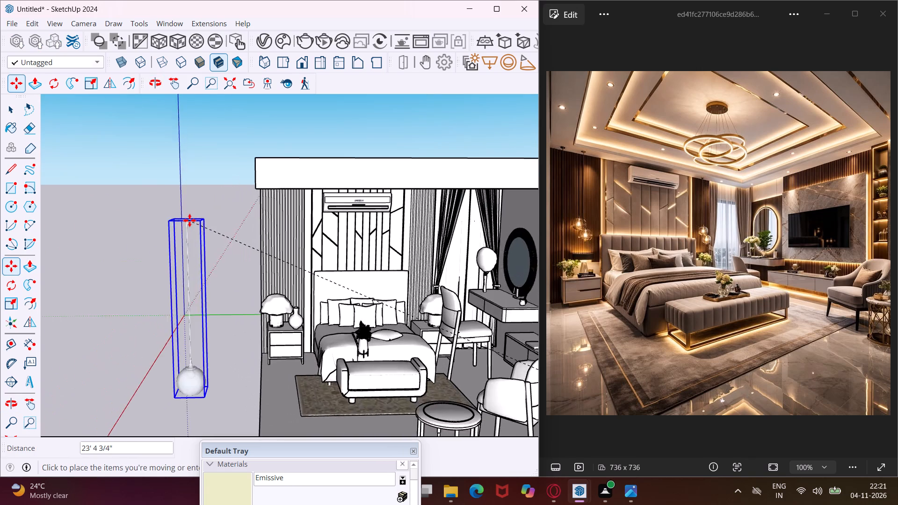
pyautogui.scroll(6, 189, 220)
pyautogui.moveTo(189, 220); pyautogui.dragTo(289, 169, button='middle')
pyautogui.scroll(-3, 274, 184)
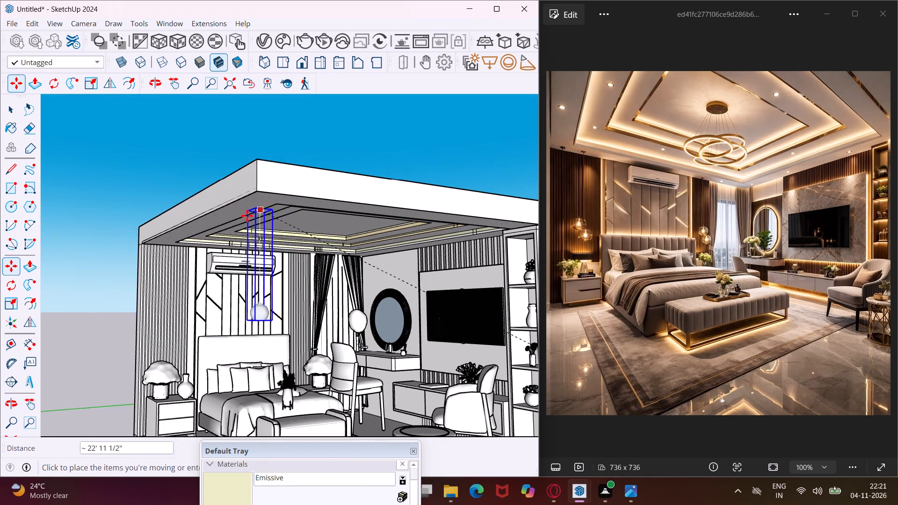
pyautogui.scroll(8, 203, 241)
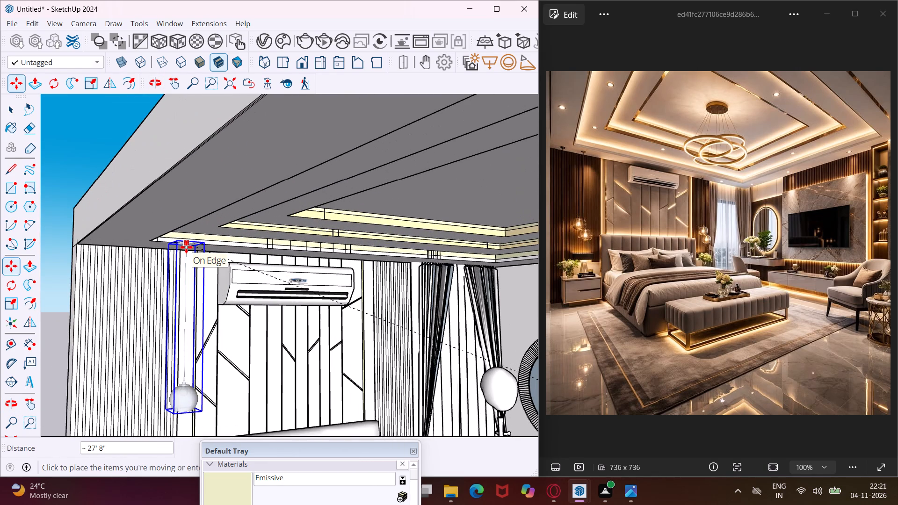
pyautogui.scroll(11, 182, 247)
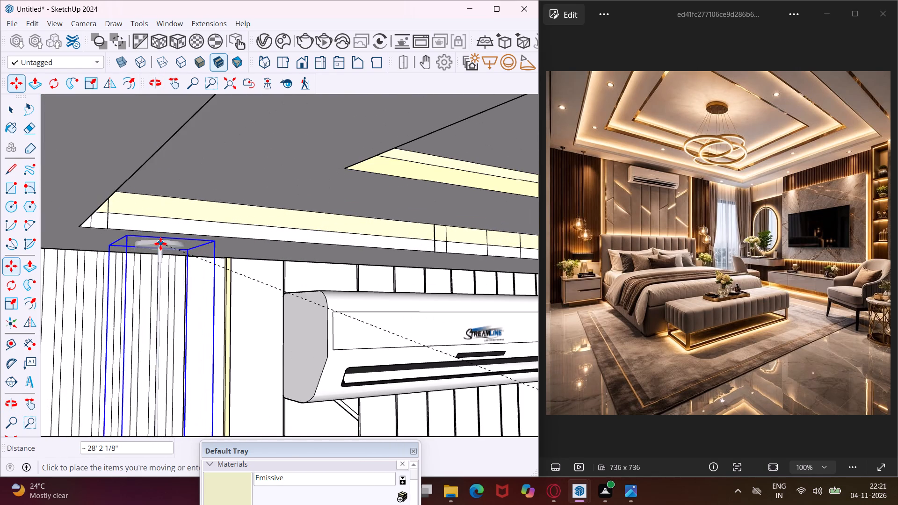
pyautogui.click(159, 242)
# Shift the pendant about 1' along the ceiling, away from the air conditioner and in front of the fluted panel.
pyautogui.moveTo(159, 242); pyautogui.dragTo(255, 241, button='middle')
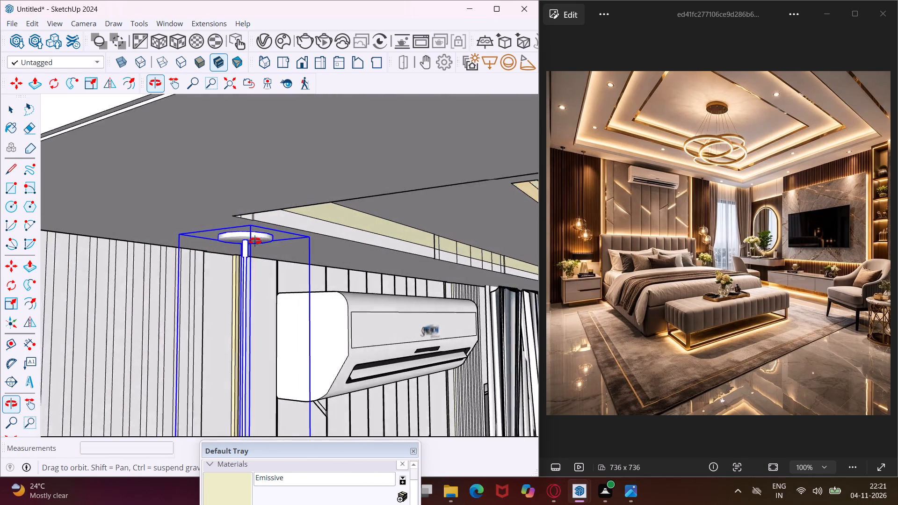
pyautogui.moveTo(255, 241); pyautogui.dragTo(258, 242, button='middle')
pyautogui.scroll(1, 258, 242)
pyautogui.scroll(-15, 206, 226)
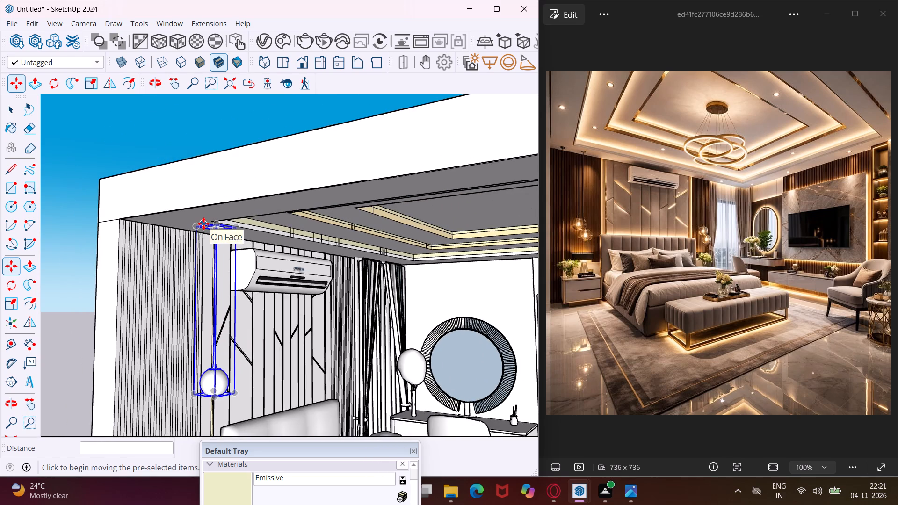
pyautogui.scroll(-4, 203, 224)
pyautogui.scroll(2, 203, 224)
pyautogui.moveTo(203, 221); pyautogui.dragTo(192, 189, button='middle')
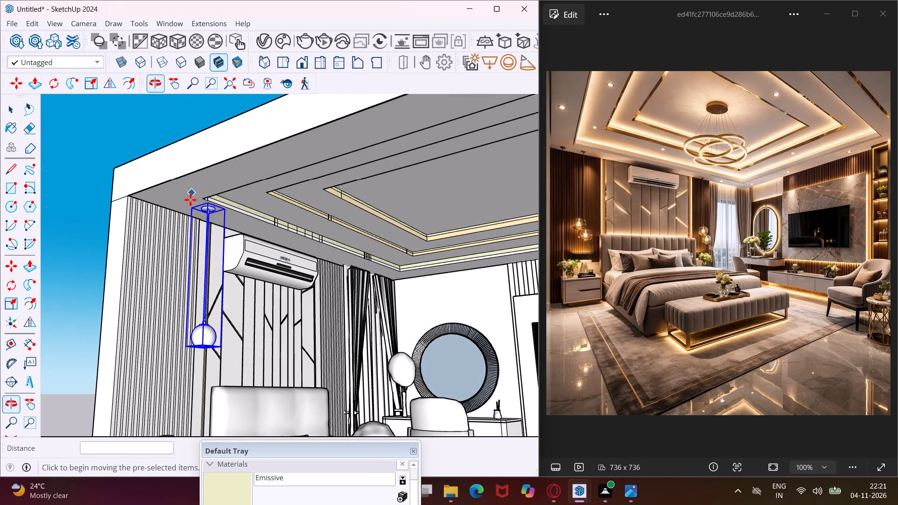
pyautogui.click(190, 200)
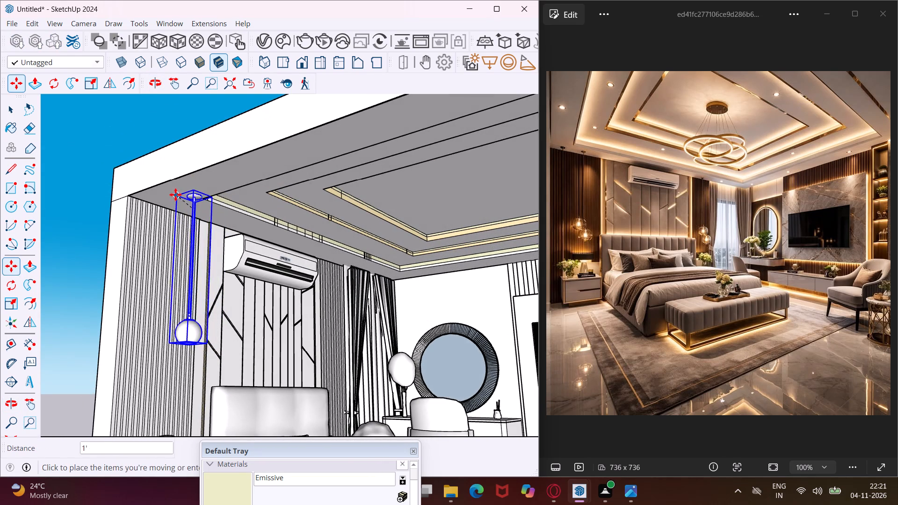
pyautogui.click(170, 195)
# Copy the pendant along the ceiling toward the air conditioner to form a pair over that nightstand.
pyautogui.moveTo(202, 222); pyautogui.dragTo(125, 202, button='middle')
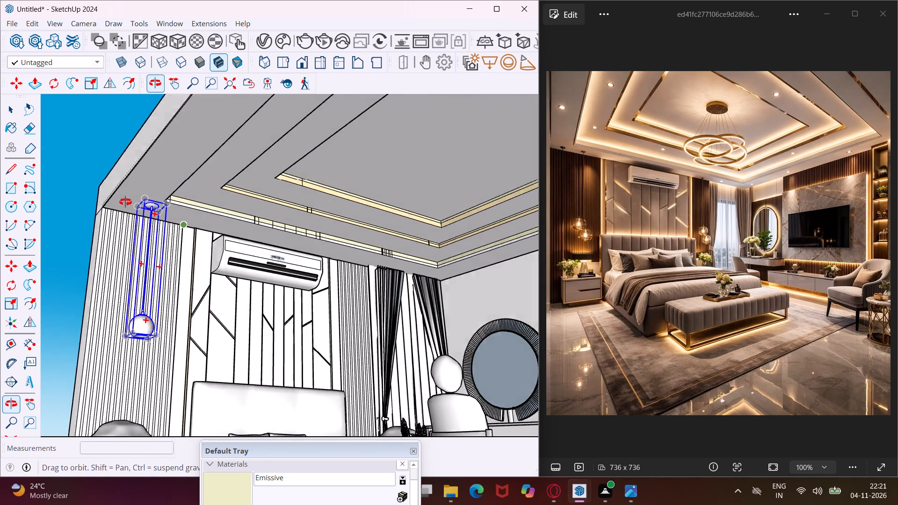
pyautogui.moveTo(125, 202); pyautogui.dragTo(67, 207, button='middle')
pyautogui.scroll(-3, 75, 208)
pyautogui.scroll(5, 158, 232)
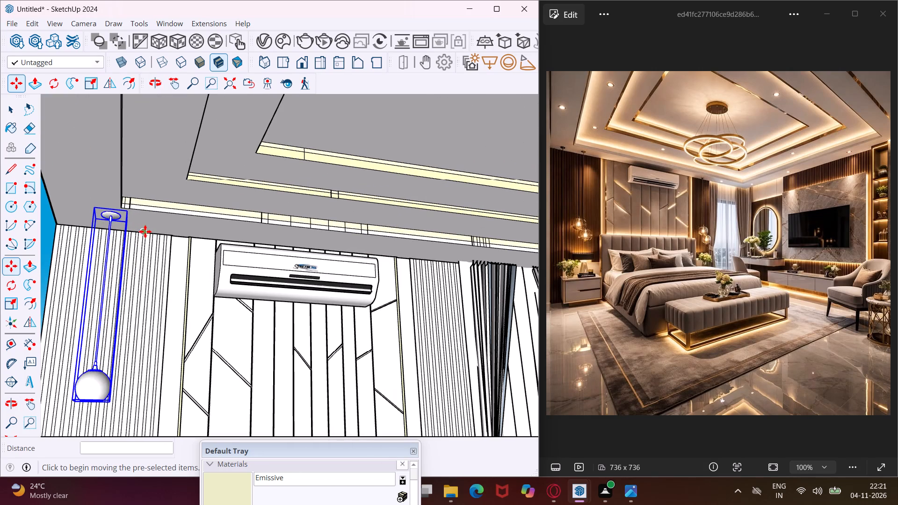
pyautogui.moveTo(141, 228); pyautogui.dragTo(146, 226)
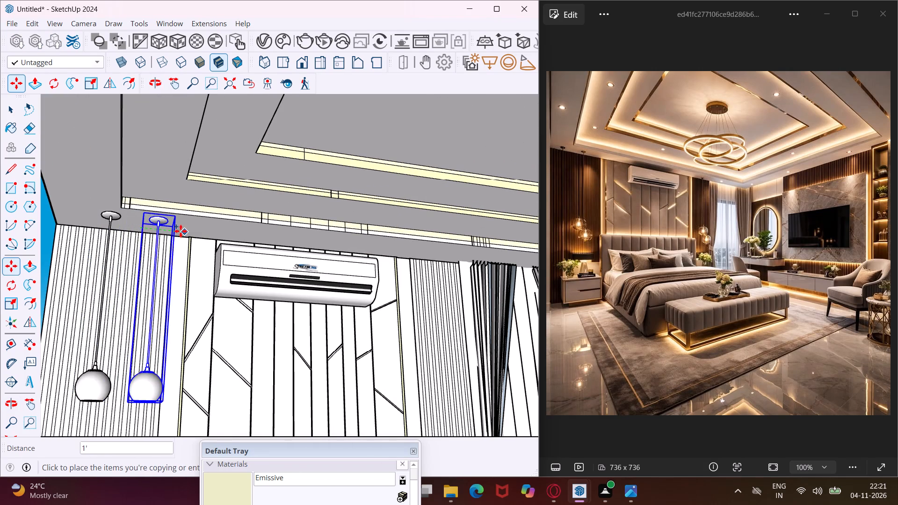
pyautogui.click(199, 231)
# Copy the pendant about 8' along the ceiling past the air conditioner, placing it in front of the near curtain.
pyautogui.click(196, 229)
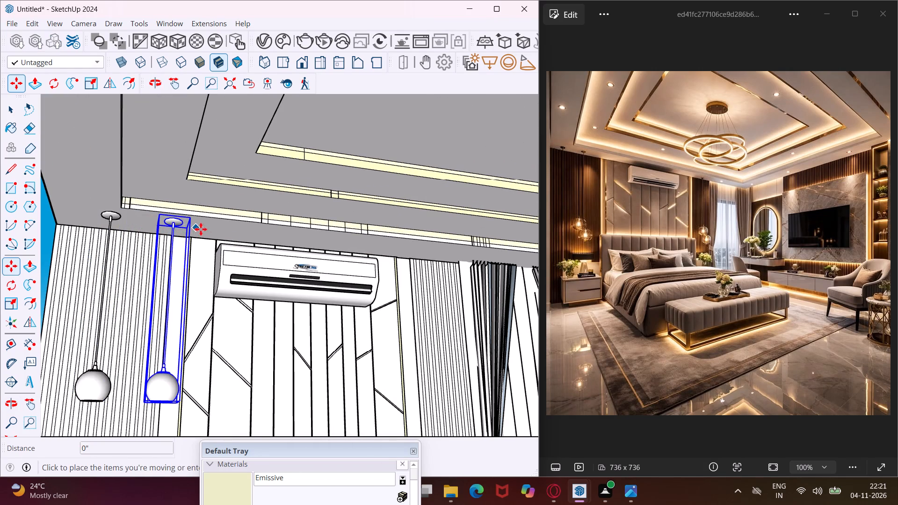
pyautogui.scroll(-3, 204, 232)
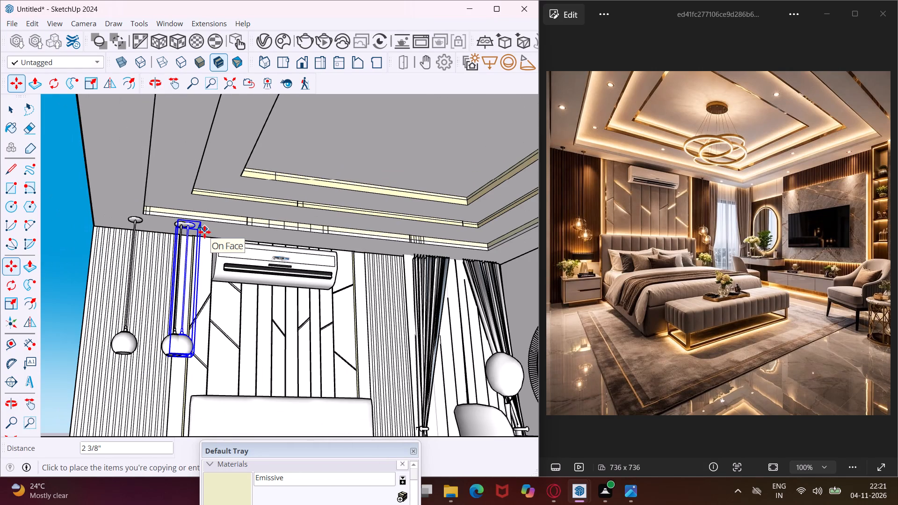
pyautogui.scroll(-4, 203, 232)
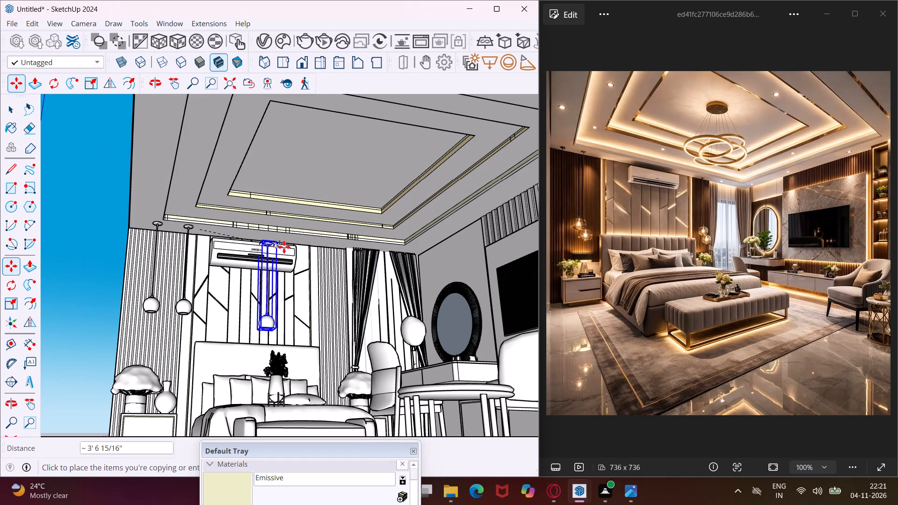
pyautogui.scroll(6, 363, 252)
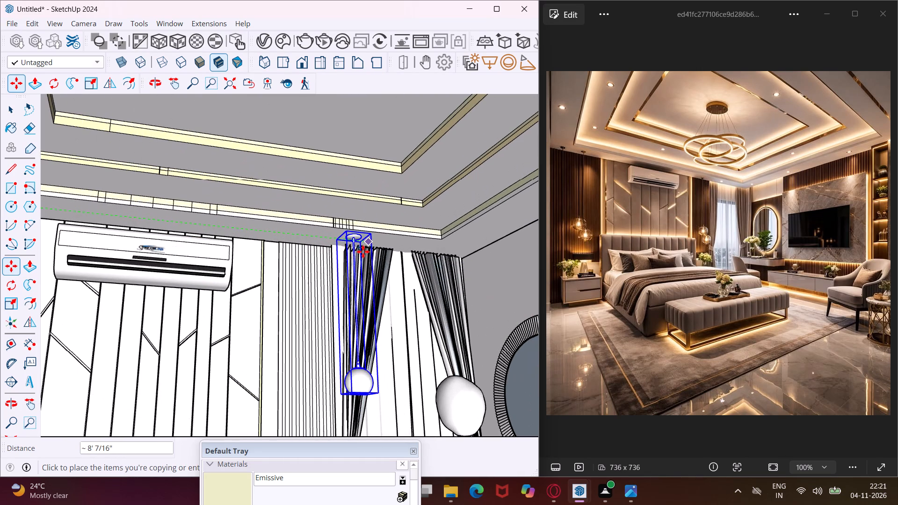
pyautogui.click(363, 252)
# Copy the curtain-side pendant about 1' back toward the air conditioner to form a second pair in front of the fluted panel.
pyautogui.scroll(-5, 267, 255)
pyautogui.moveTo(267, 255); pyautogui.dragTo(298, 260, button='middle')
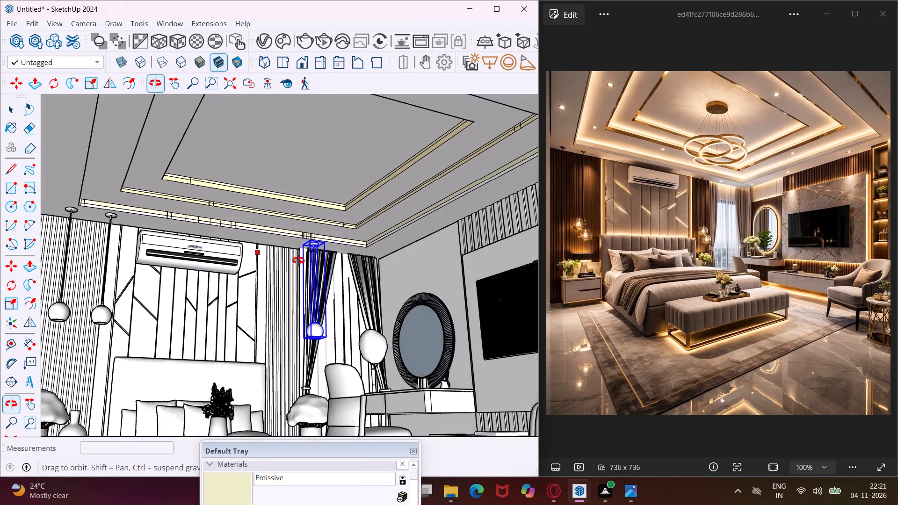
pyautogui.moveTo(298, 260); pyautogui.dragTo(299, 261, button='middle')
pyautogui.scroll(7, 287, 257)
pyautogui.click(305, 234)
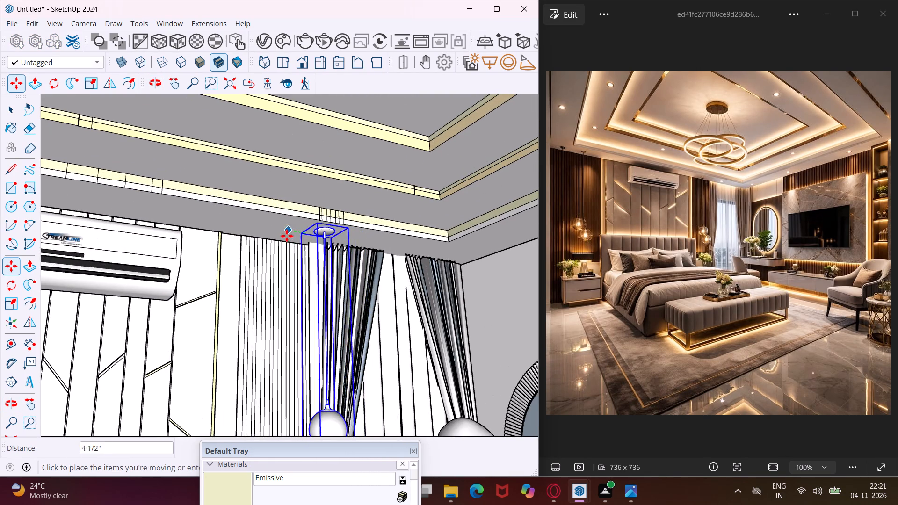
pyautogui.click(252, 229)
pyautogui.scroll(-9, 222, 218)
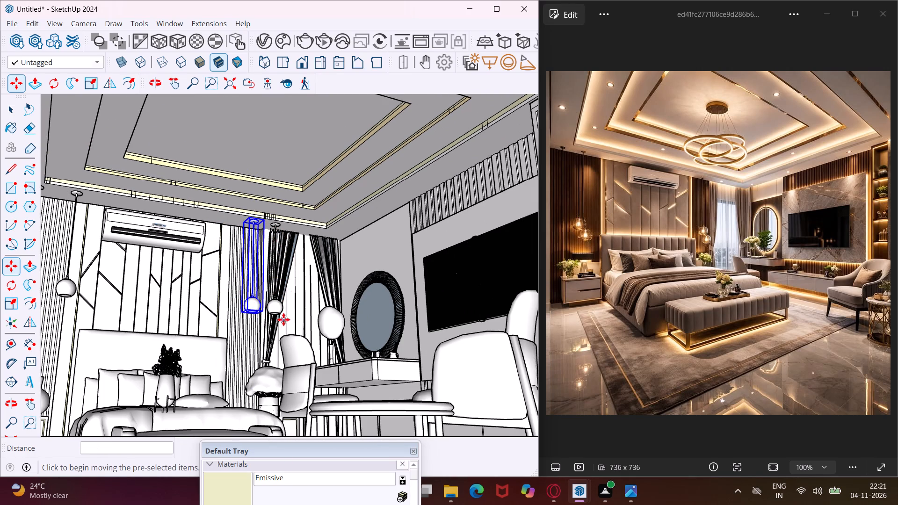
pyautogui.press('Escape')
# Stretch the pendant in front of the curtain downward to a blue-axis scale of about 1.18 so it hangs lower than its neighbour.
pyautogui.press('space')
pyautogui.click(276, 307)
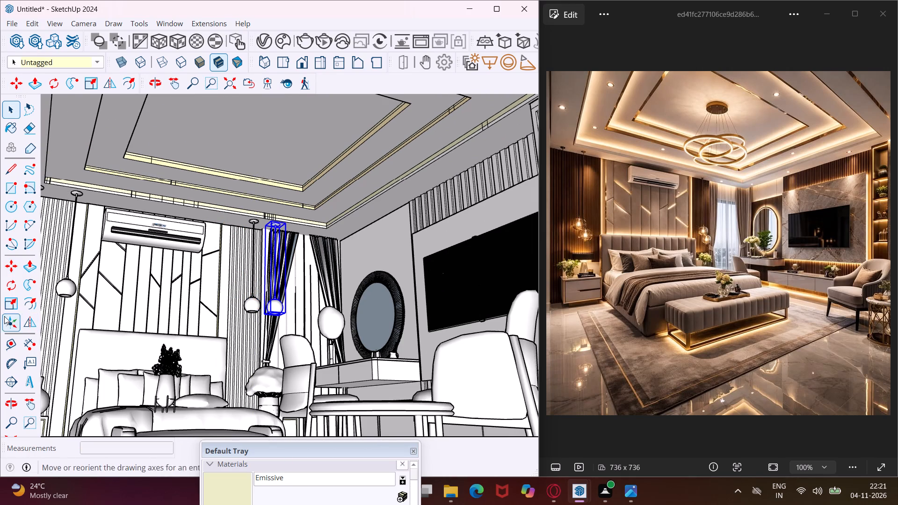
pyautogui.click(7, 305)
pyautogui.scroll(7, 223, 346)
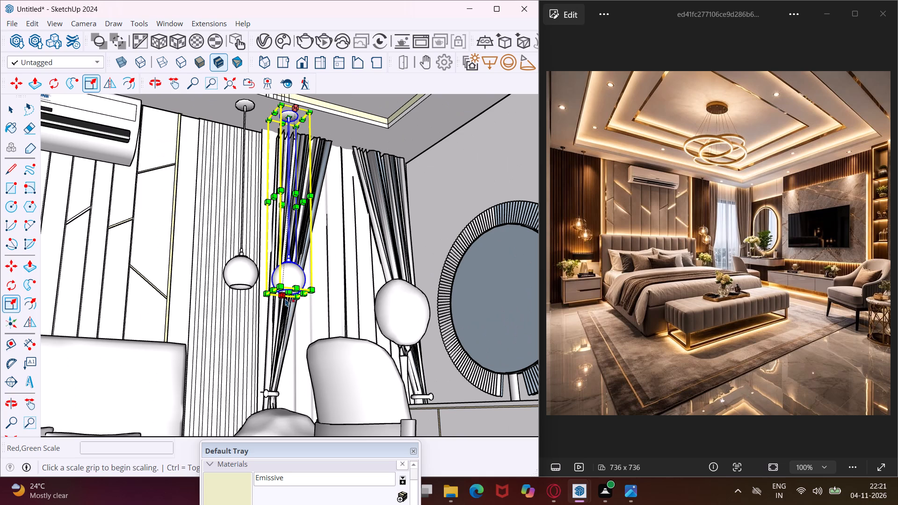
pyautogui.click(287, 294)
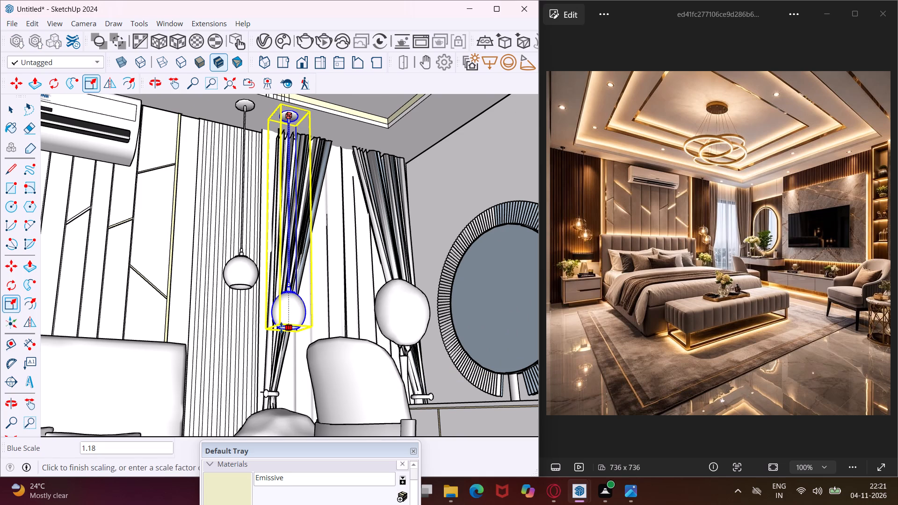
pyautogui.click(281, 328)
pyautogui.press('Escape')
pyautogui.press('space')
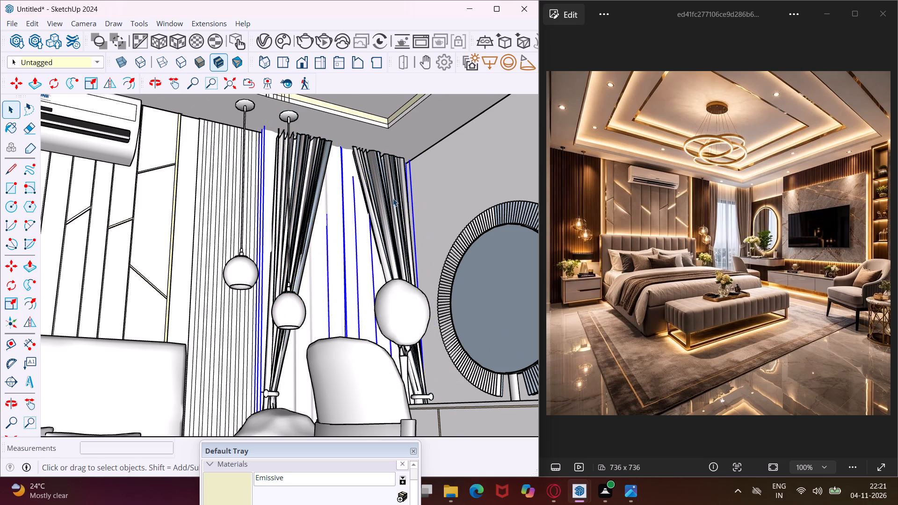
# Stretch the pendant nearest the air conditioner on the nightstand side downward along the blue axis so it hangs lower than its neighbour.
pyautogui.scroll(-6, 429, 169)
pyautogui.scroll(1, 437, 168)
pyautogui.scroll(-2, 438, 169)
pyautogui.scroll(2, 151, 208)
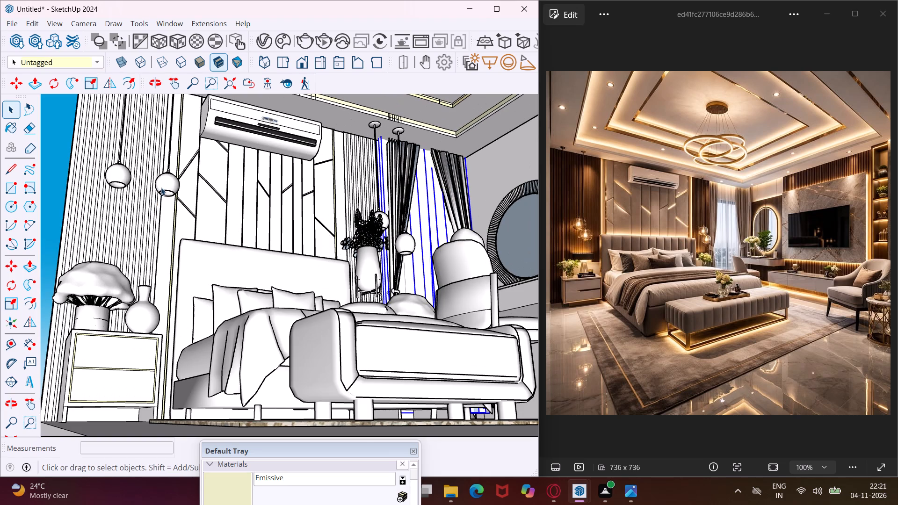
pyautogui.click(161, 185)
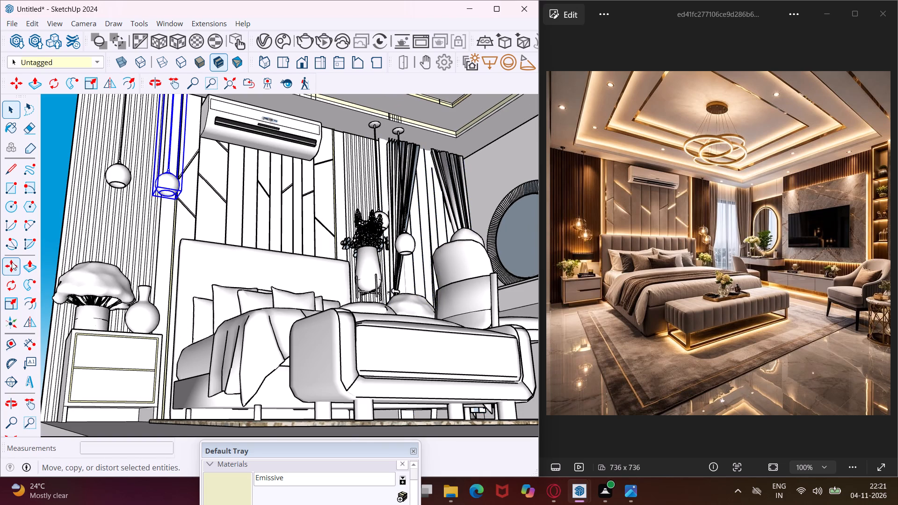
pyautogui.click(9, 296)
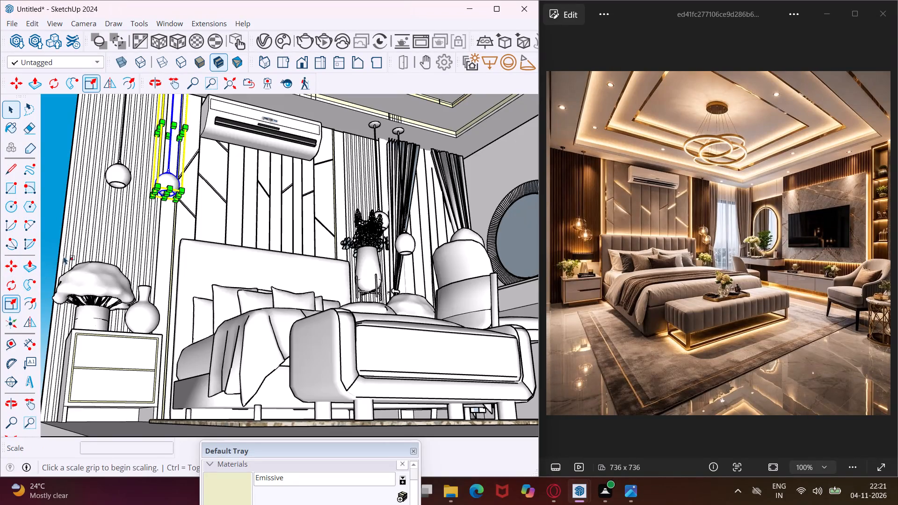
pyautogui.scroll(4, 103, 217)
pyautogui.scroll(3, 180, 191)
pyautogui.click(193, 182)
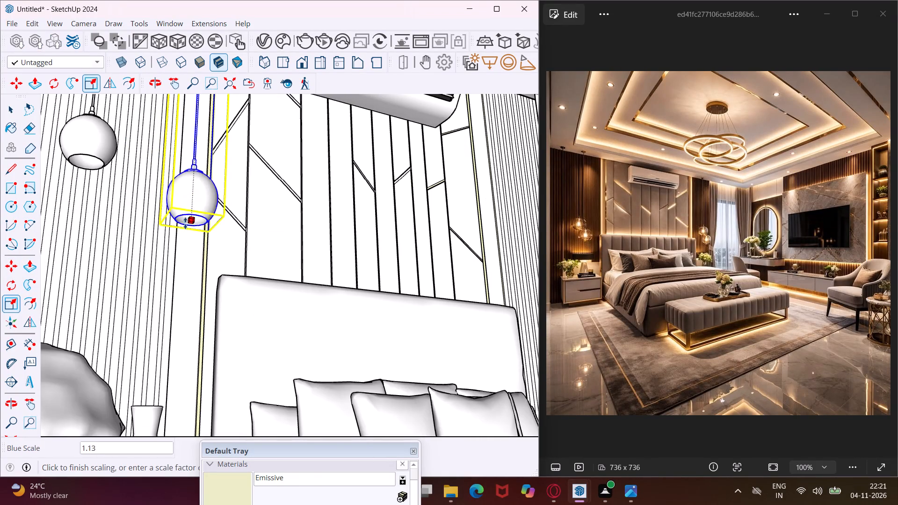
pyautogui.click(178, 261)
pyautogui.scroll(-5, 86, 260)
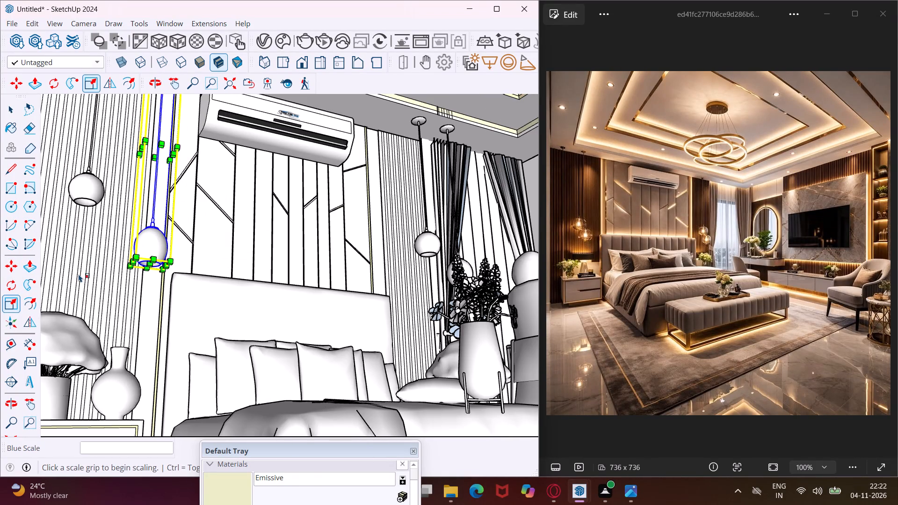
pyautogui.press('Escape')
pyautogui.press('space')
pyautogui.scroll(-7, 67, 276)
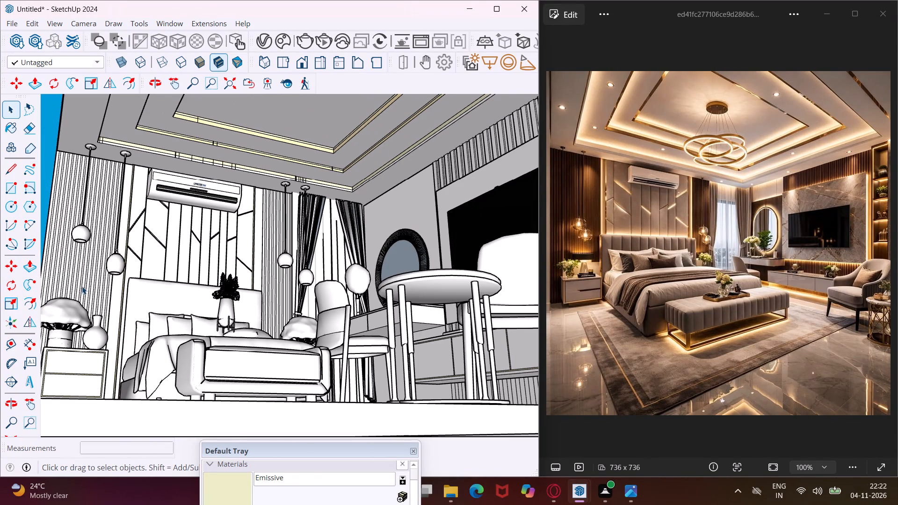
# Move the outer nightstand pendant about 6 1/8" along the ceiling toward its longer neighbour.
pyautogui.scroll(5, 86, 156)
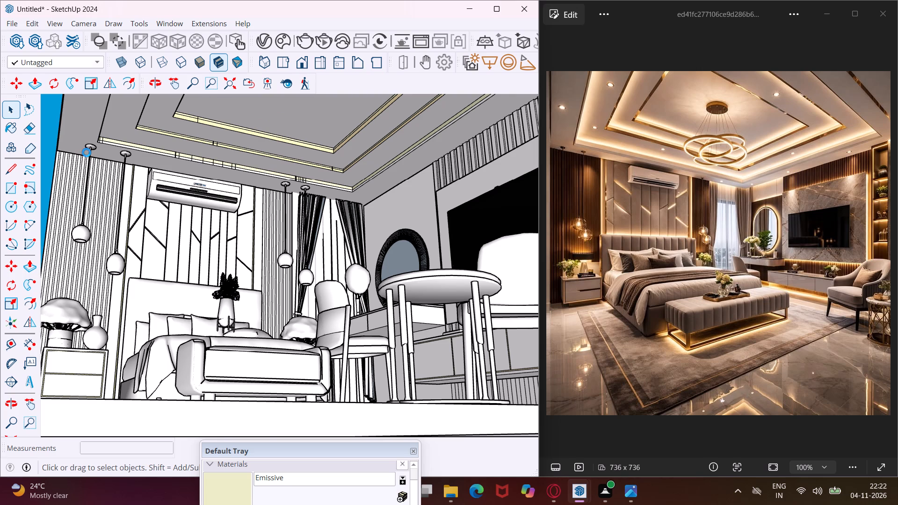
pyautogui.scroll(3, 86, 152)
pyautogui.click(92, 146)
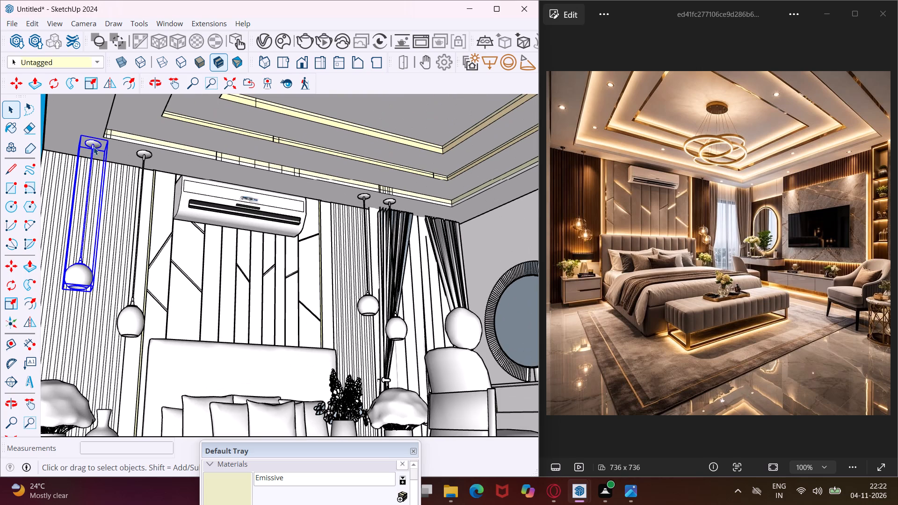
pyautogui.press('m')
pyautogui.scroll(3, 165, 166)
pyautogui.click(165, 166)
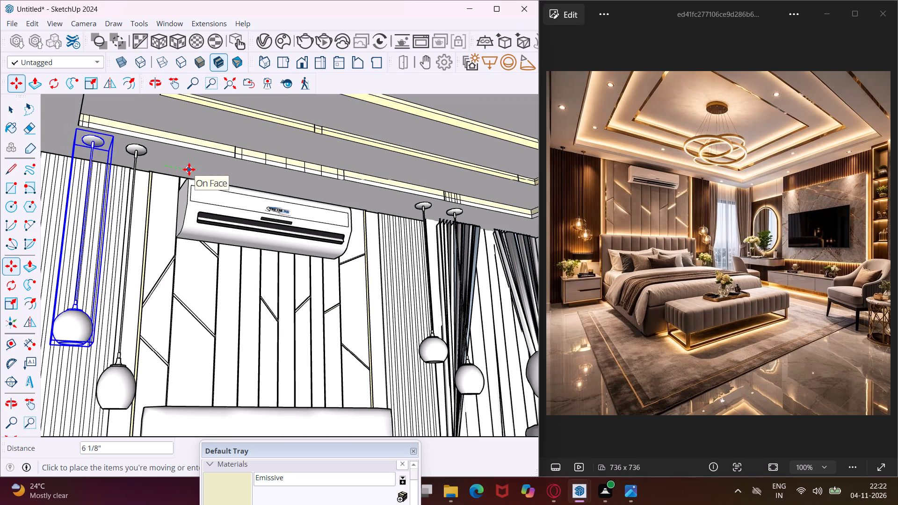
pyautogui.click(189, 169)
pyautogui.press('Escape')
pyautogui.press('space')
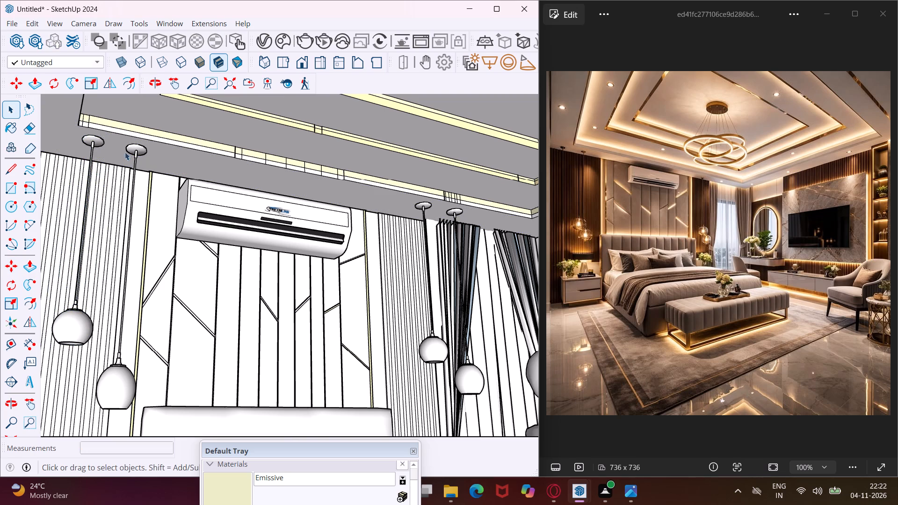
# Push the narrow Emissive segment of the outer ceiling cove above the air conditioner inward 1/2".
pyautogui.scroll(-8, 122, 152)
pyautogui.moveTo(208, 142); pyautogui.dragTo(225, 152, button='middle')
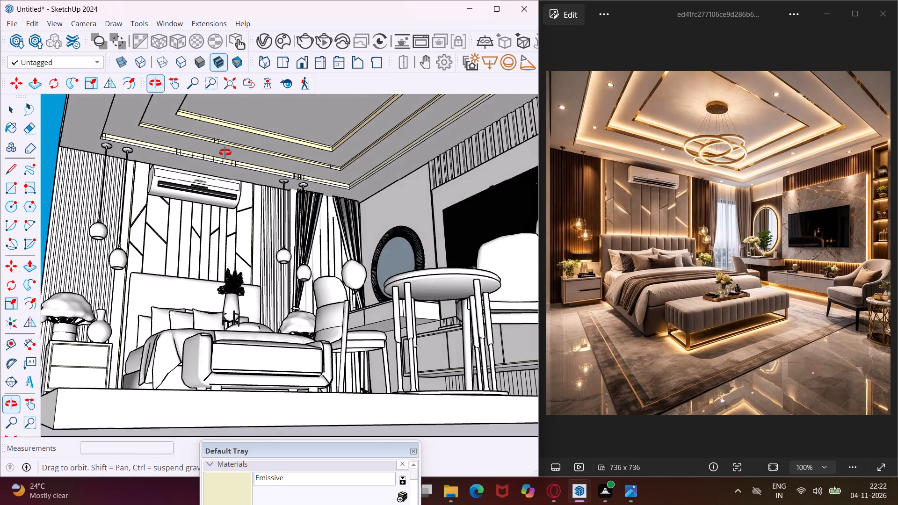
pyautogui.moveTo(225, 152); pyautogui.dragTo(297, 222, button='middle')
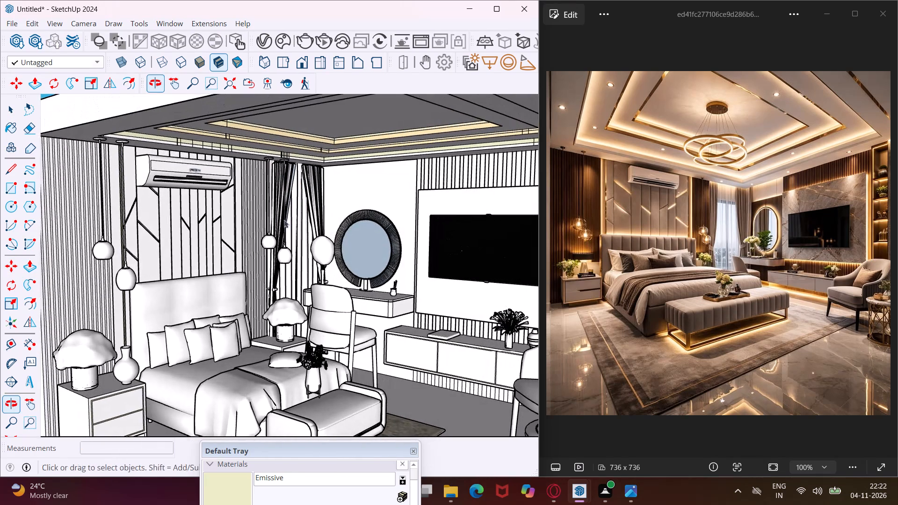
pyautogui.scroll(5, 192, 129)
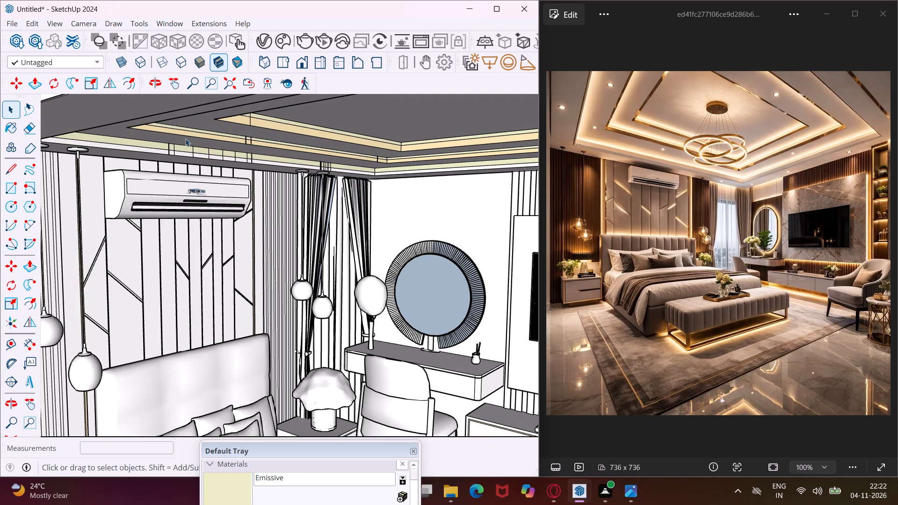
pyautogui.scroll(13, 155, 148)
pyautogui.click(154, 143)
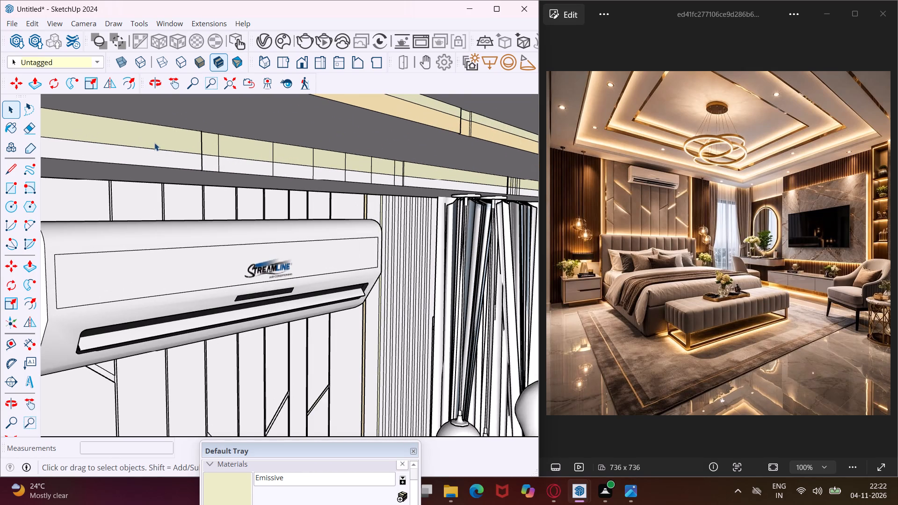
pyautogui.press('p')
pyautogui.click(154, 143)
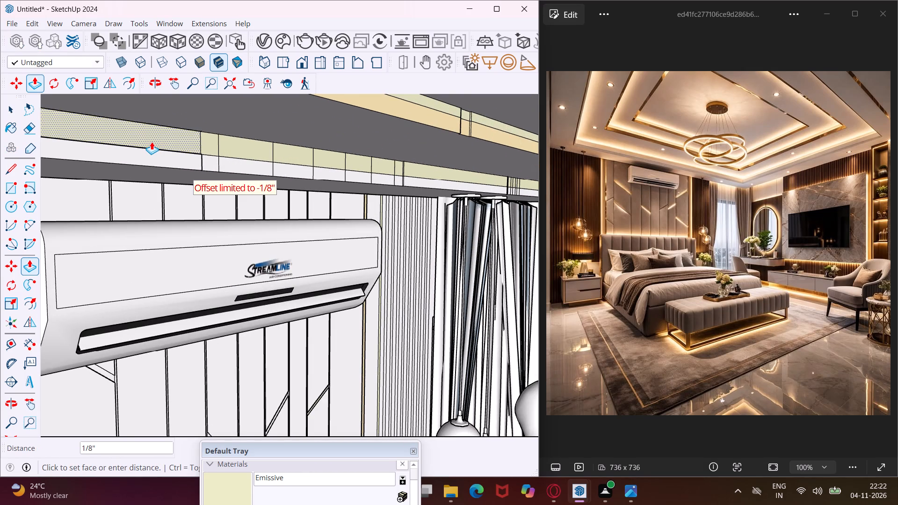
pyautogui.click(150, 142)
pyautogui.scroll(5, 162, 143)
pyautogui.press('Escape')
pyautogui.scroll(3, 242, 149)
pyautogui.click(242, 149)
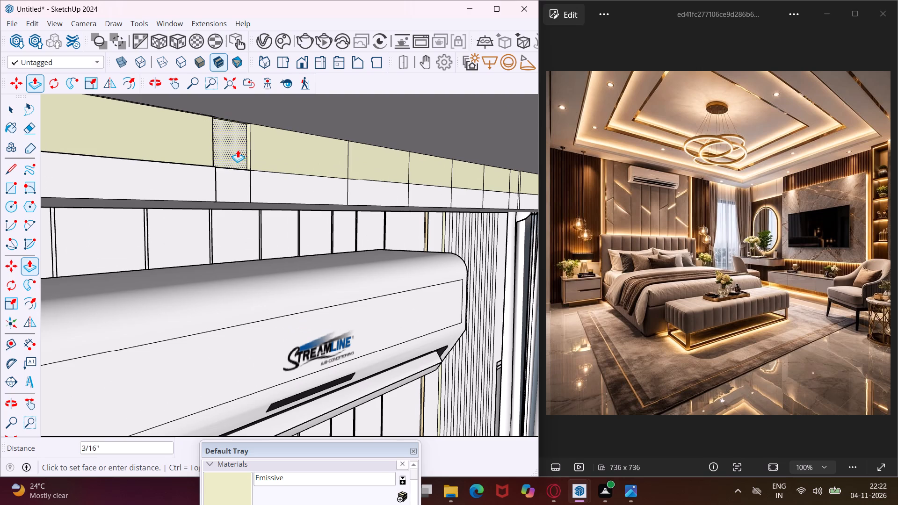
pyautogui.click(233, 149)
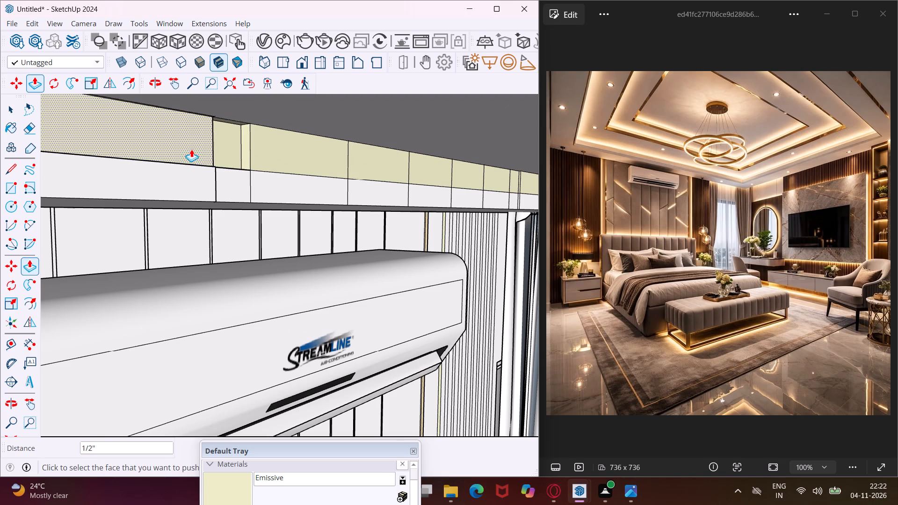
# Repeat the 1/2" inward push on the adjoining long Emissive cove face and the successive segments above the air conditioner.
pyautogui.doubleClick(191, 149)
pyautogui.doubleClick(263, 150)
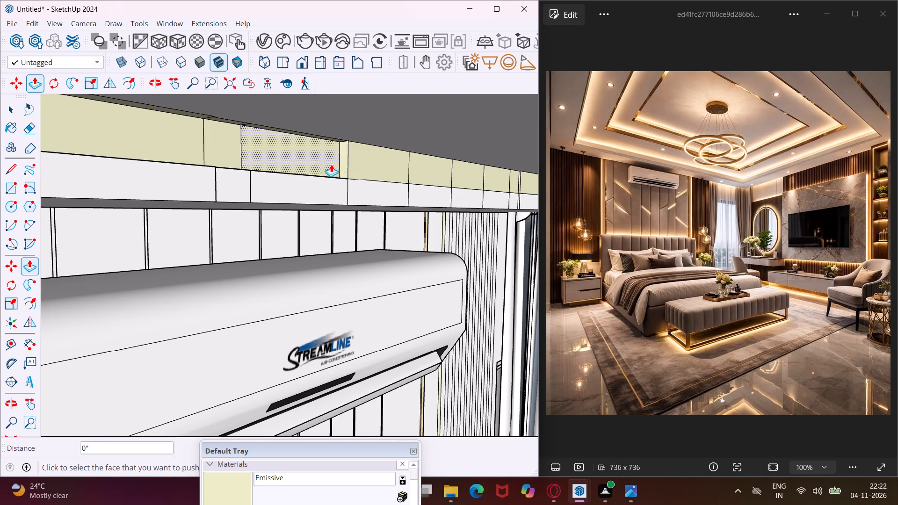
pyautogui.scroll(3, 344, 161)
pyautogui.doubleClick(362, 161)
pyautogui.scroll(-3, 238, 155)
pyautogui.scroll(2, 412, 158)
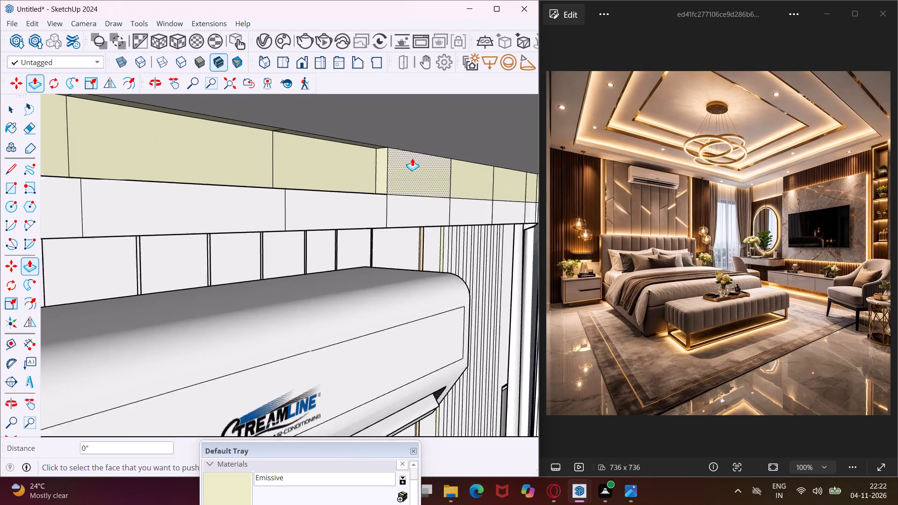
pyautogui.scroll(4, 412, 158)
pyautogui.doubleClick(406, 167)
pyautogui.scroll(-4, 196, 155)
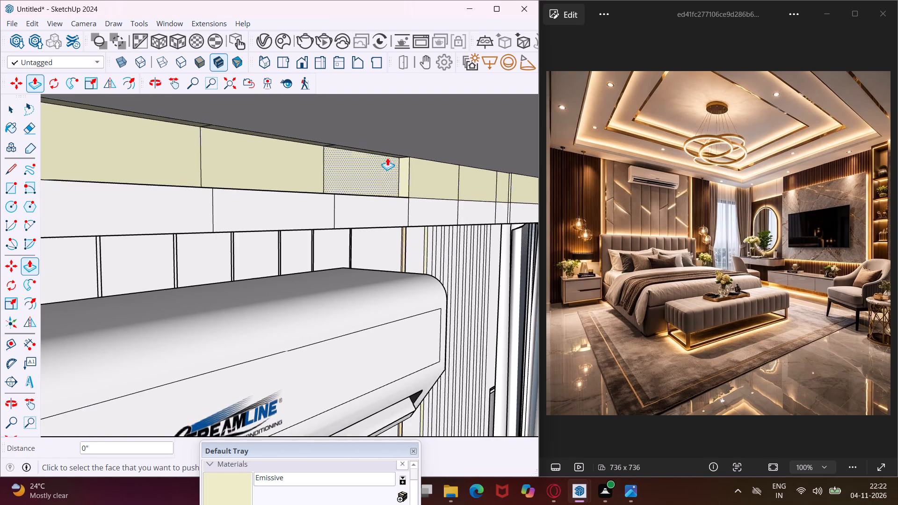
pyautogui.scroll(3, 389, 159)
pyautogui.scroll(3, 424, 177)
pyautogui.doubleClick(430, 179)
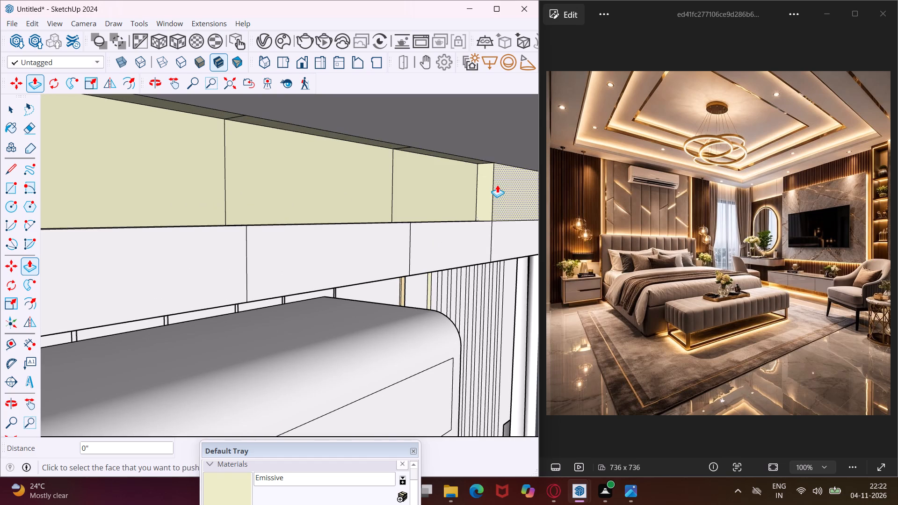
pyautogui.doubleClick(497, 185)
# Repeat the 1/2" inward push on the remaining outer cove segments and the strip continuing toward the curtain.
pyautogui.scroll(-3, 232, 156)
pyautogui.scroll(4, 462, 193)
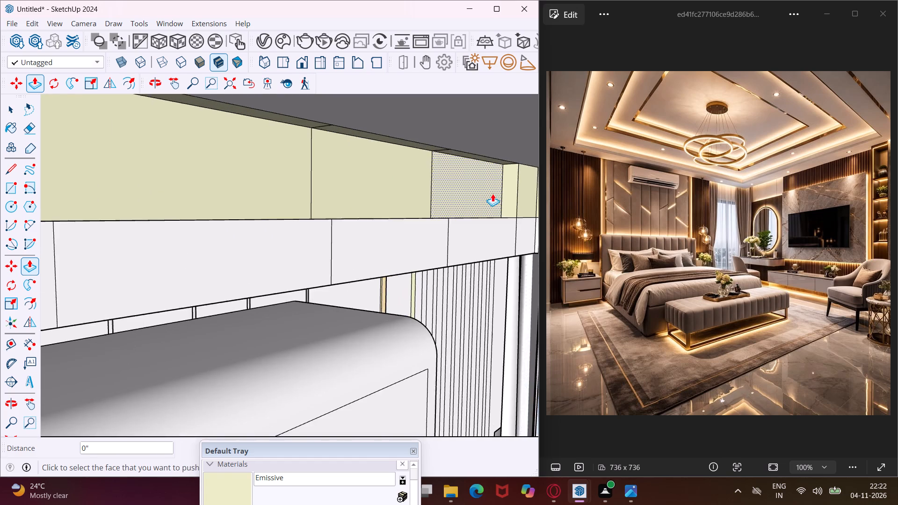
pyautogui.scroll(2, 492, 194)
pyautogui.doubleClick(528, 200)
pyautogui.scroll(-3, 184, 144)
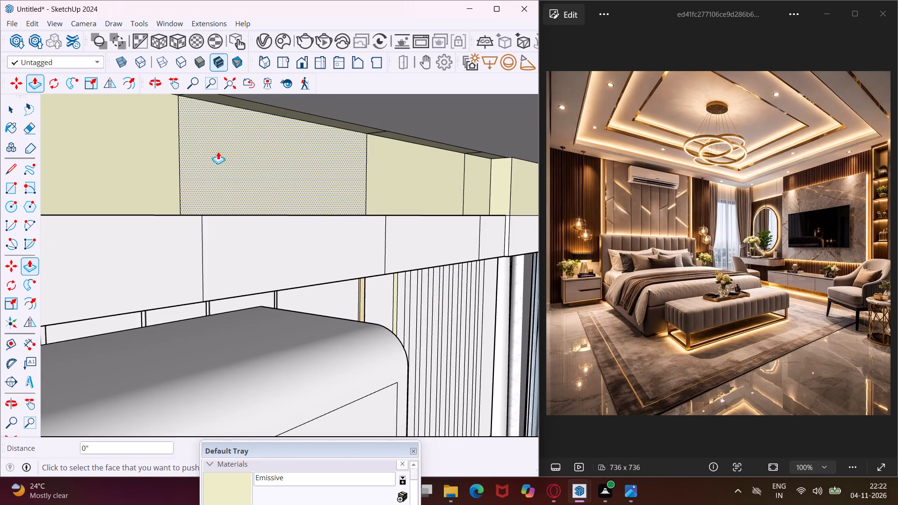
pyautogui.scroll(7, 489, 196)
pyautogui.click(531, 195)
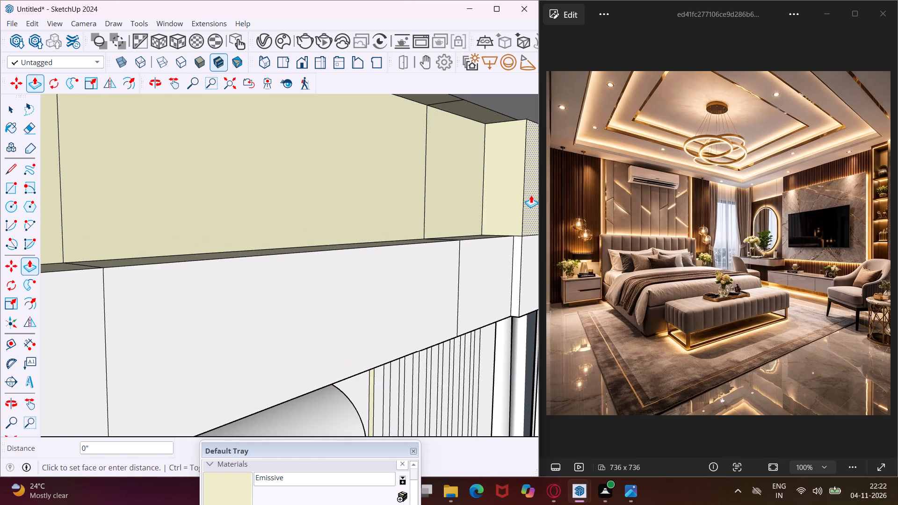
pyautogui.click(531, 195)
pyautogui.doubleClick(531, 195)
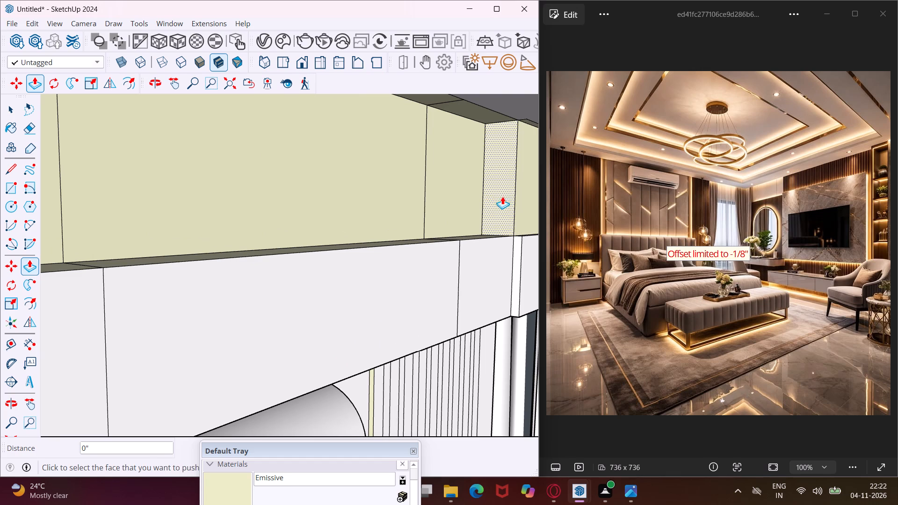
pyautogui.doubleClick(519, 200)
# Recess the inner ceiling tier's Emissive cove faces above the curtain and around its corner by the same 1/2".
pyautogui.scroll(-4, 261, 148)
pyautogui.scroll(-4, 200, 137)
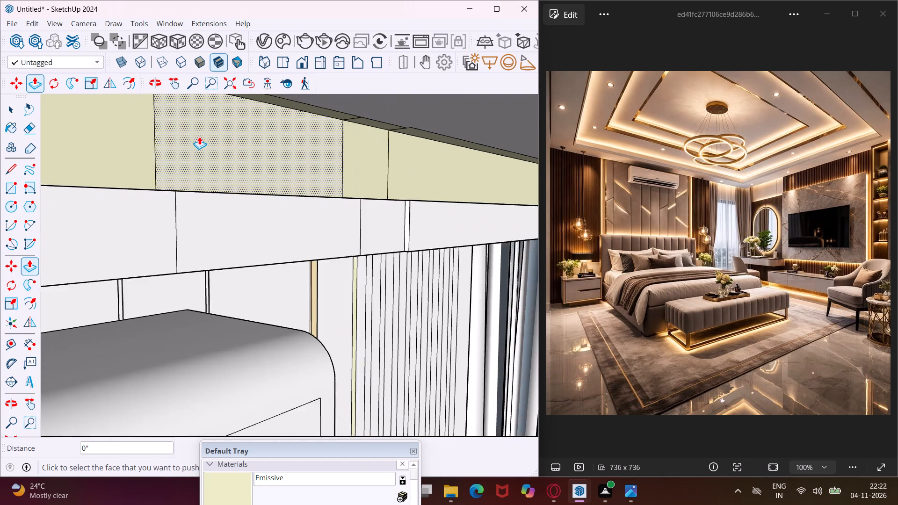
pyautogui.scroll(-18, 199, 137)
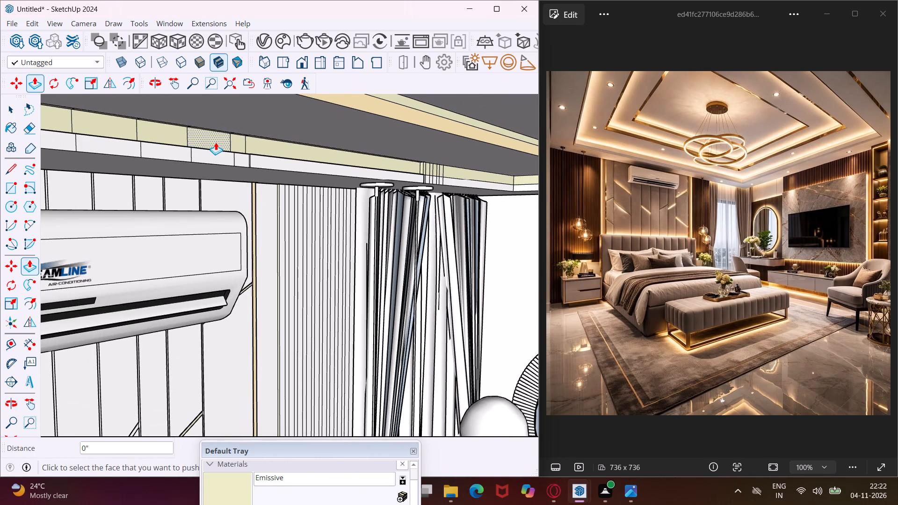
pyautogui.scroll(-2, 218, 144)
pyautogui.scroll(-1, 381, 128)
pyautogui.scroll(5, 415, 117)
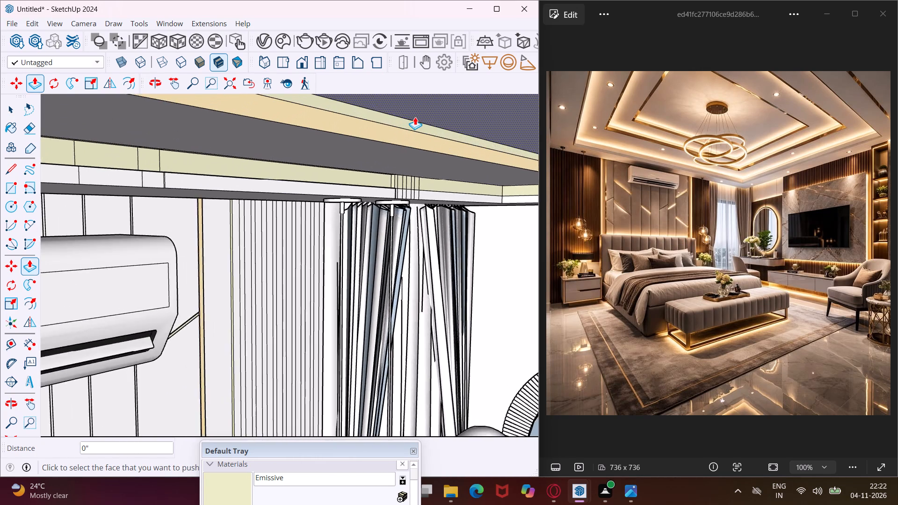
pyautogui.scroll(9, 415, 117)
pyautogui.doubleClick(391, 132)
pyautogui.scroll(-2, 240, 139)
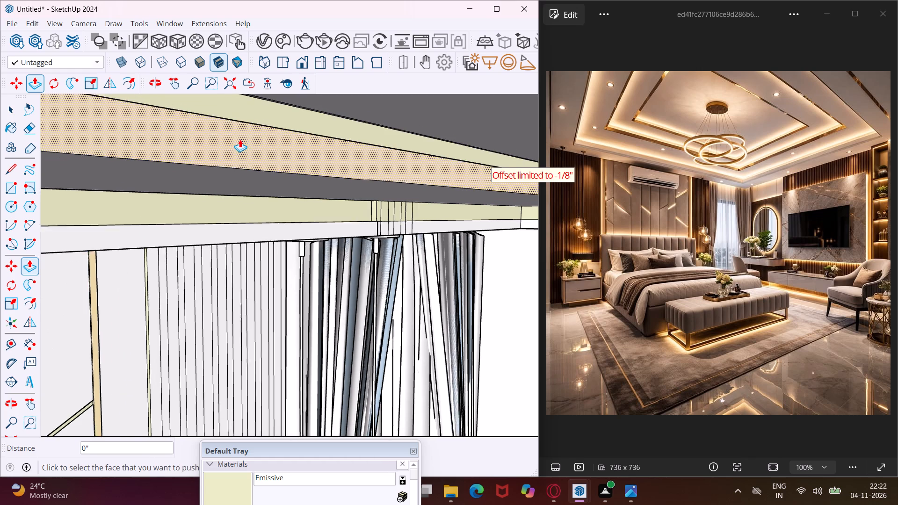
pyautogui.scroll(-13, 240, 139)
pyautogui.scroll(2, 480, 163)
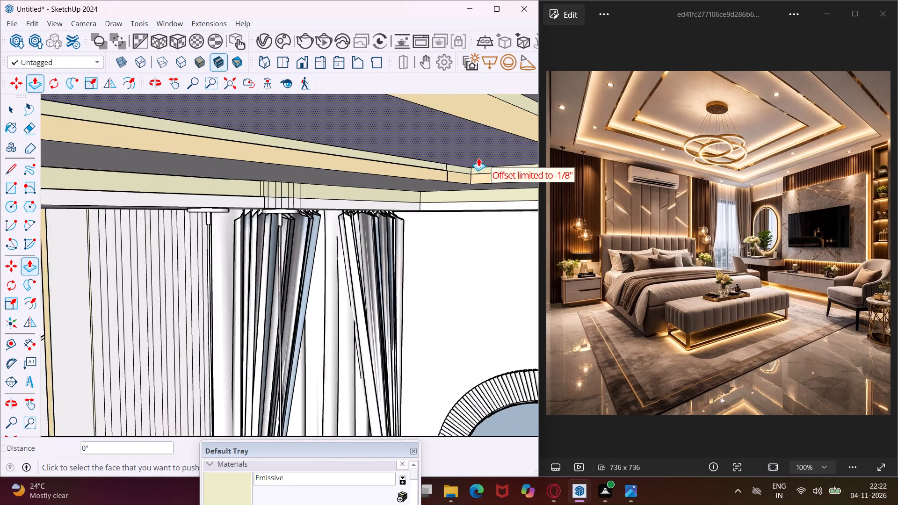
pyautogui.scroll(19, 478, 158)
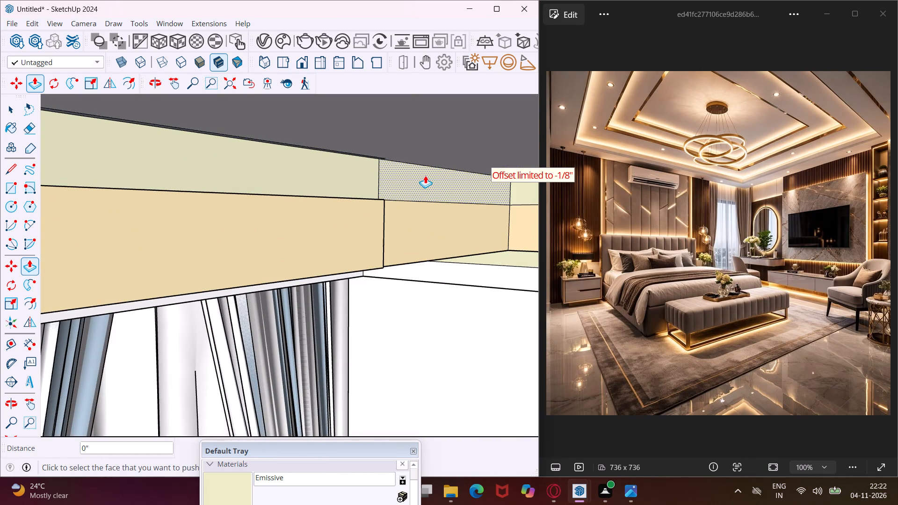
pyautogui.moveTo(409, 173); pyautogui.dragTo(461, 170, button='middle')
pyautogui.scroll(4, 449, 180)
pyautogui.doubleClick(427, 182)
pyautogui.doubleClick(343, 181)
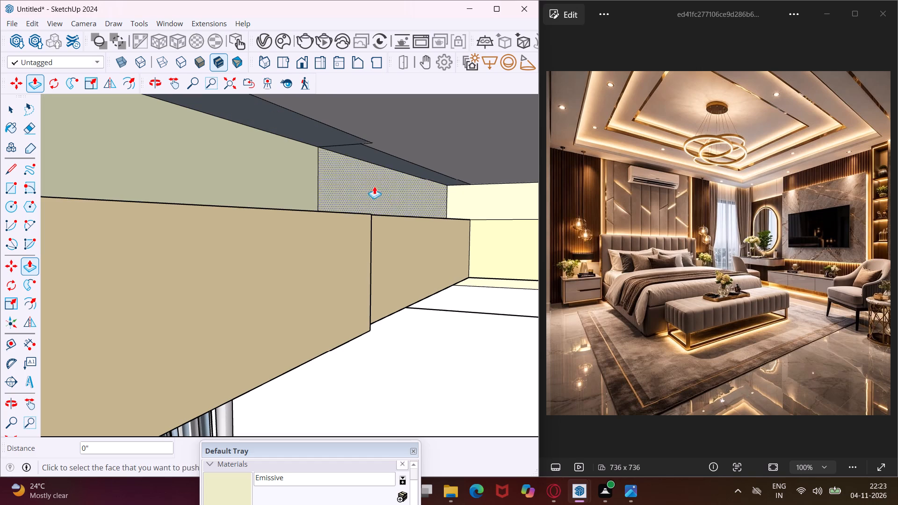
pyautogui.doubleClick(485, 196)
pyautogui.scroll(-6, 259, 190)
pyautogui.scroll(5, 385, 261)
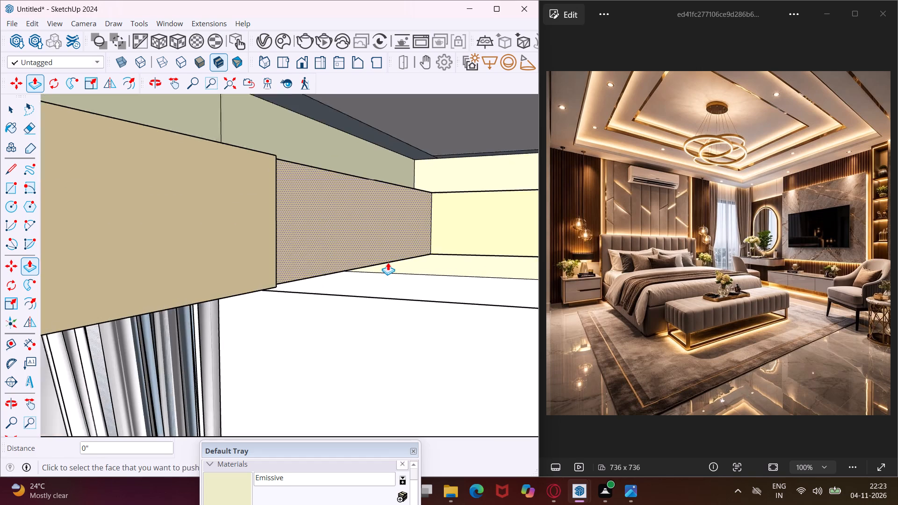
# Push the outer cove's Emissive face along the wall adjoining the curtain corner inward 1/2".
pyautogui.moveTo(388, 262); pyautogui.dragTo(396, 202, button='middle')
pyautogui.scroll(1, 396, 202)
pyautogui.scroll(2, 357, 324)
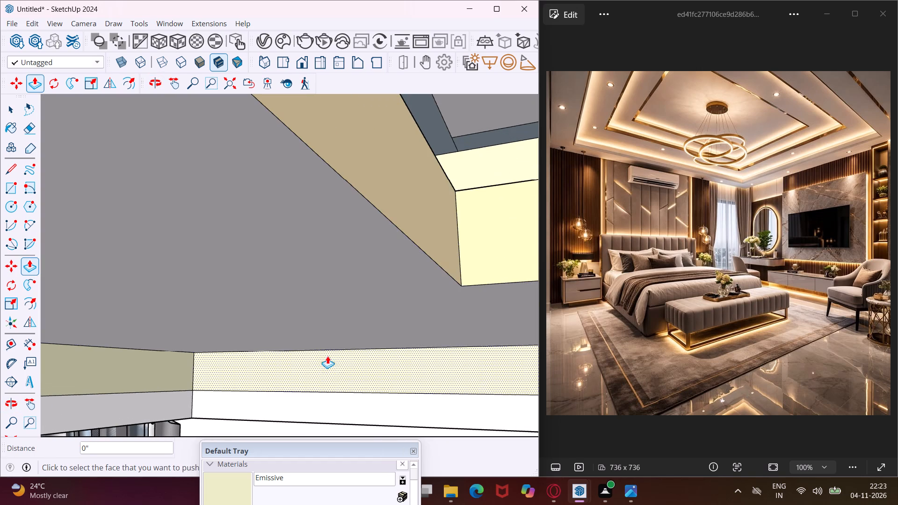
pyautogui.click(327, 362)
pyautogui.click(322, 363)
pyautogui.moveTo(316, 364); pyautogui.dragTo(319, 307, button='middle')
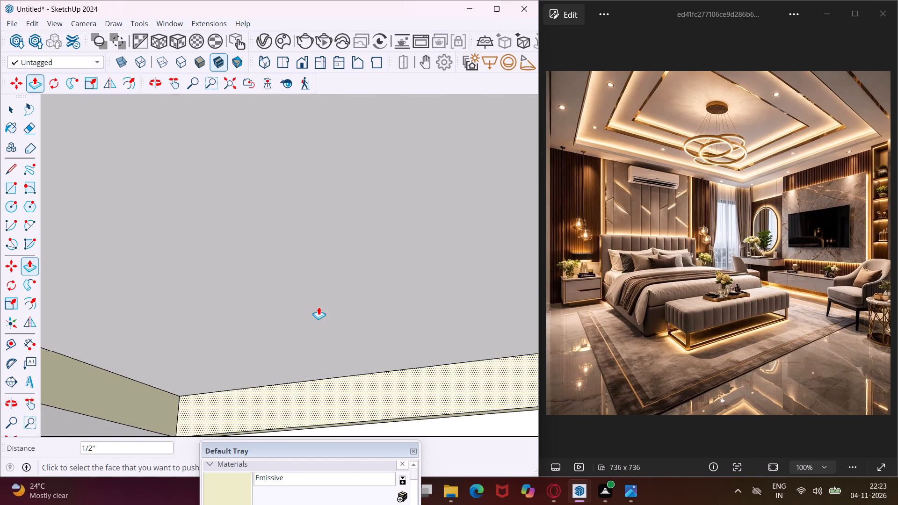
# Undo the last cove push and recess the outer Emissive face at the curtain corner about 5/8", repeating it on the adjoining face.
pyautogui.hotkey('ctrl', 'z')
pyautogui.scroll(-5, 248, 382)
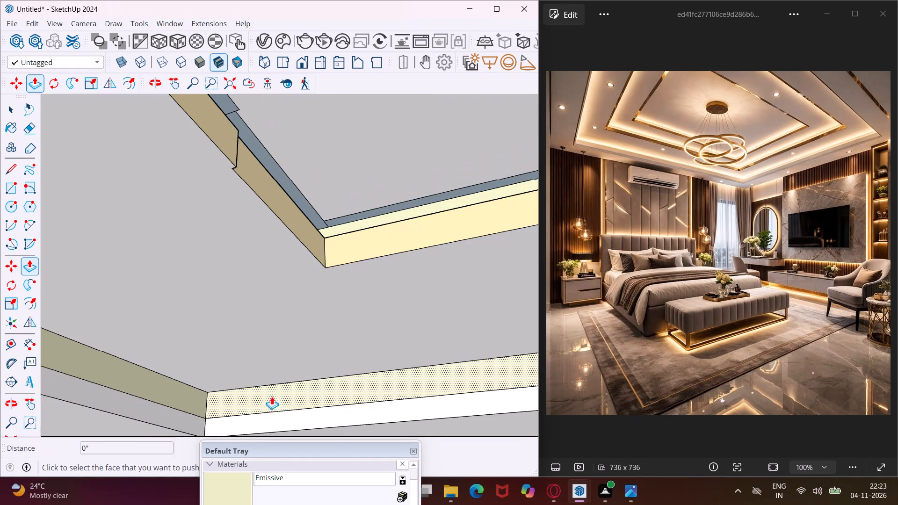
pyautogui.click(280, 400)
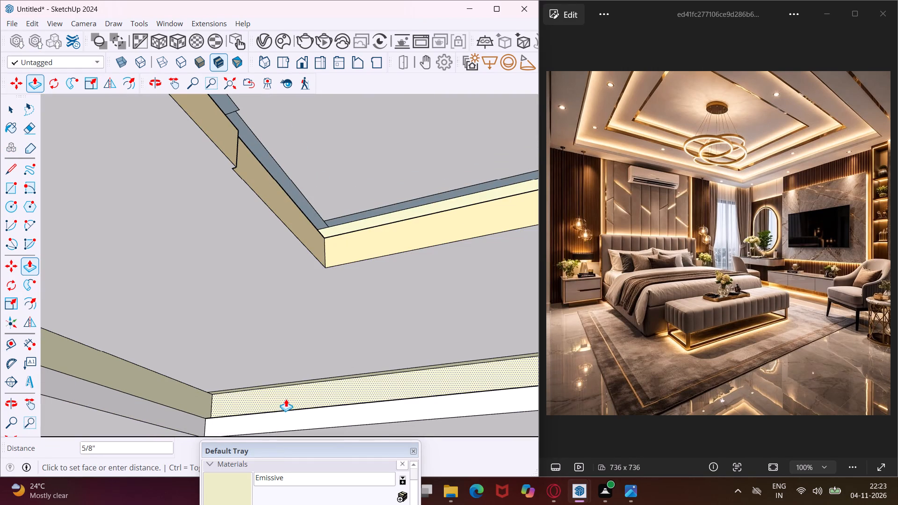
pyautogui.click(286, 399)
pyautogui.doubleClick(192, 402)
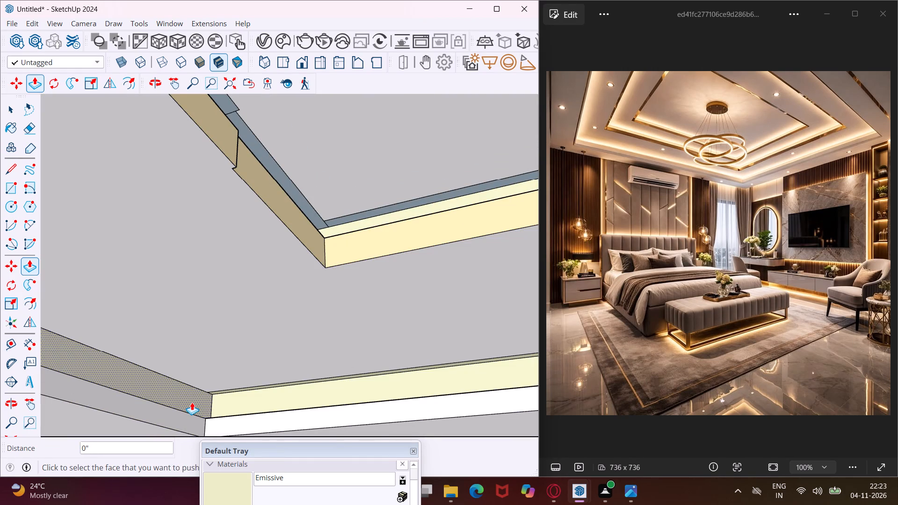
# Repeat the inward push on the innermost ceiling tier's two Emissive faces meeting at the curtain corner.
pyautogui.scroll(-5, 171, 393)
pyautogui.scroll(-4, 345, 271)
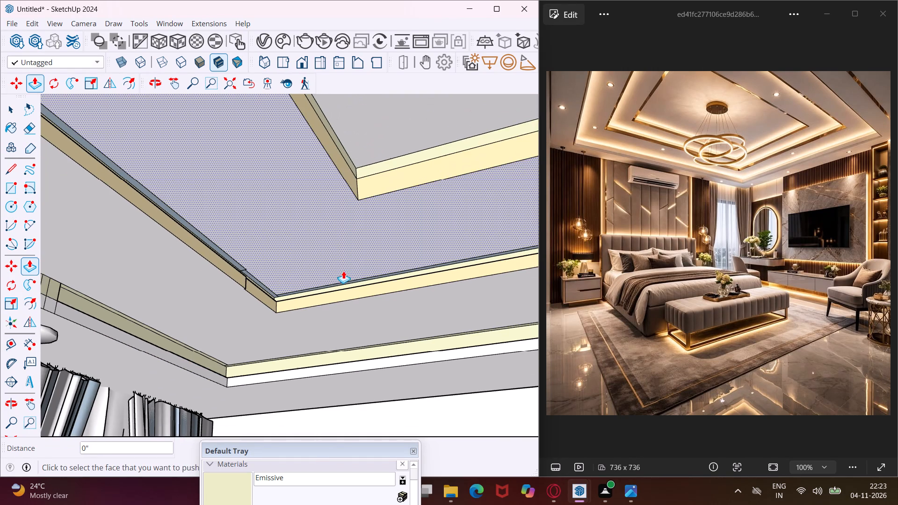
pyautogui.scroll(3, 384, 156)
pyautogui.moveTo(384, 156); pyautogui.dragTo(362, 183, button='middle')
pyautogui.scroll(4, 362, 183)
pyautogui.doubleClick(364, 189)
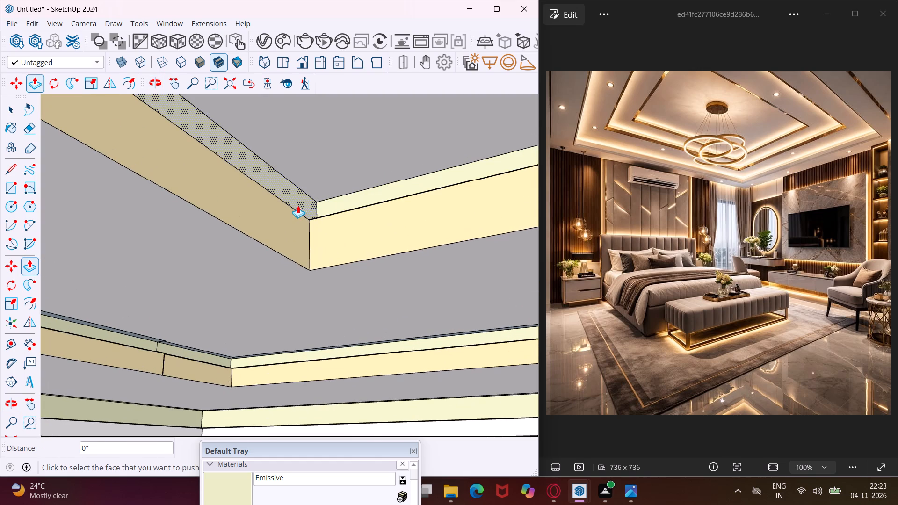
pyautogui.doubleClick(297, 203)
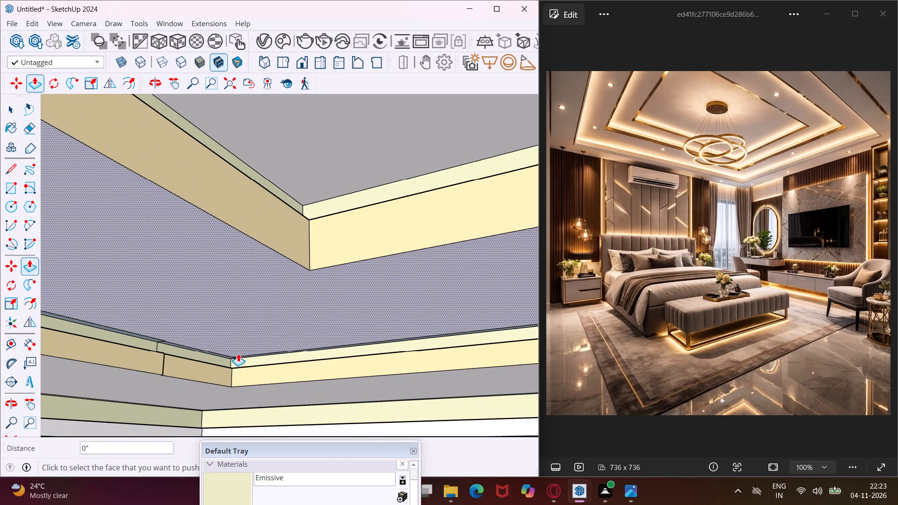
# Recess the outer cove's short Emissive segment and the longer one beside it above the slatted TV wall by the same distance.
pyautogui.scroll(-16, 194, 327)
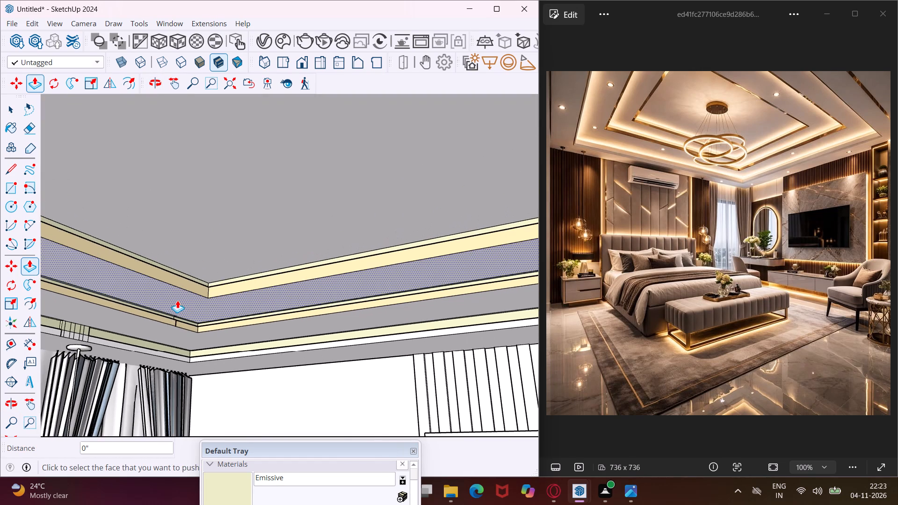
pyautogui.scroll(-8, 177, 300)
pyautogui.scroll(5, 432, 284)
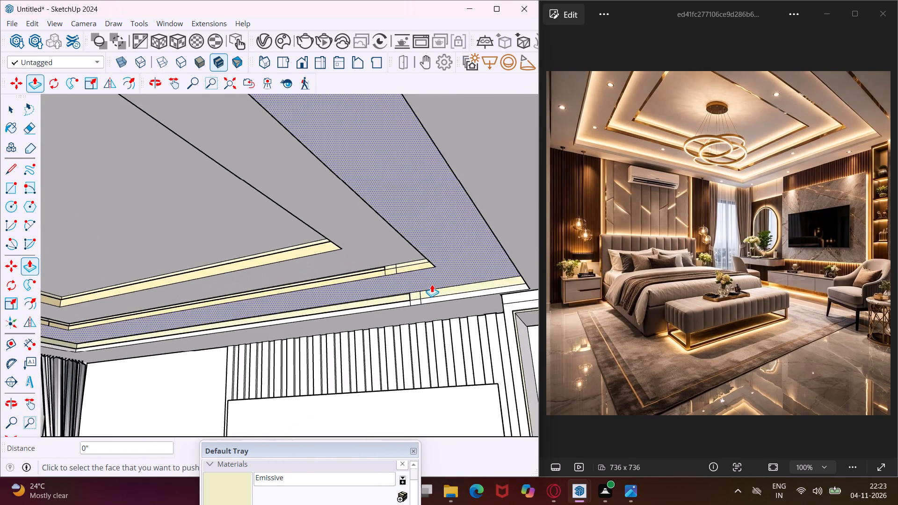
pyautogui.scroll(17, 432, 284)
pyautogui.scroll(1, 364, 324)
pyautogui.doubleClick(387, 319)
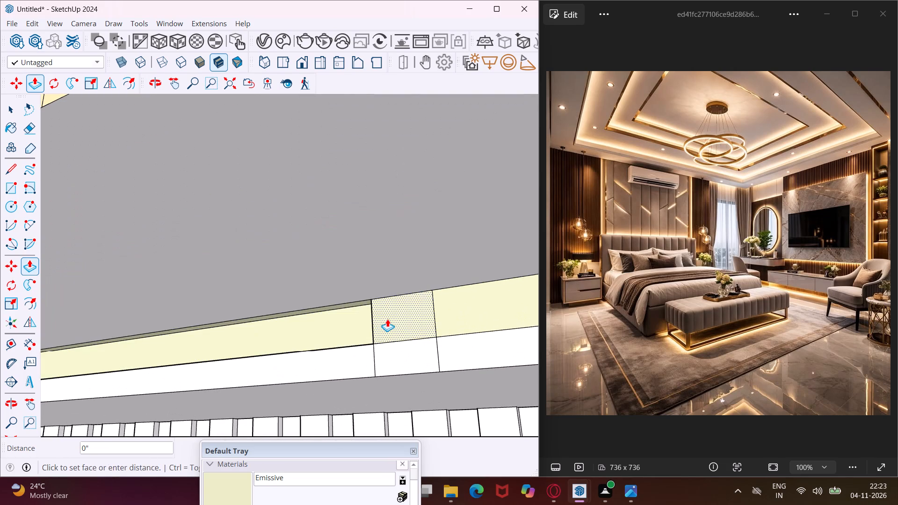
pyautogui.doubleClick(447, 323)
# Recess the middle tier's short Emissive segment and its adjoining longer segment above the TV wall by the same distance.
pyautogui.scroll(-3, 299, 307)
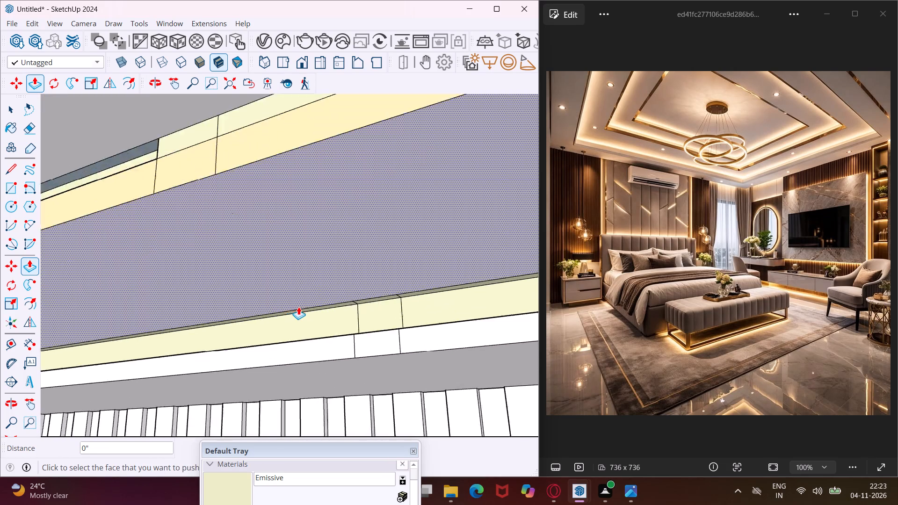
pyautogui.scroll(-7, 298, 307)
pyautogui.scroll(10, 251, 242)
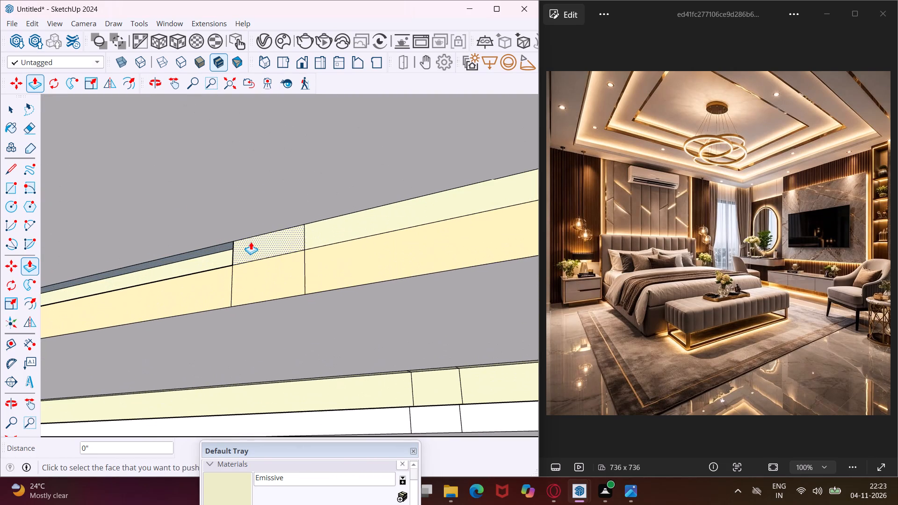
pyautogui.doubleClick(251, 242)
pyautogui.doubleClick(330, 232)
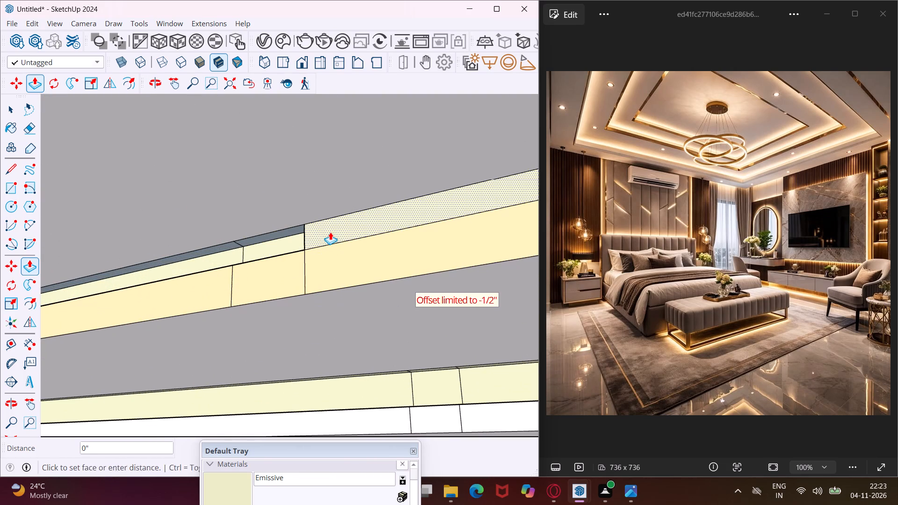
# Repeat the inward push on the innermost, middle and outer tiers' Emissive faces along the side starting at the shelving corner.
pyautogui.scroll(-14, 244, 242)
pyautogui.scroll(1, 246, 248)
pyautogui.scroll(-3, 246, 248)
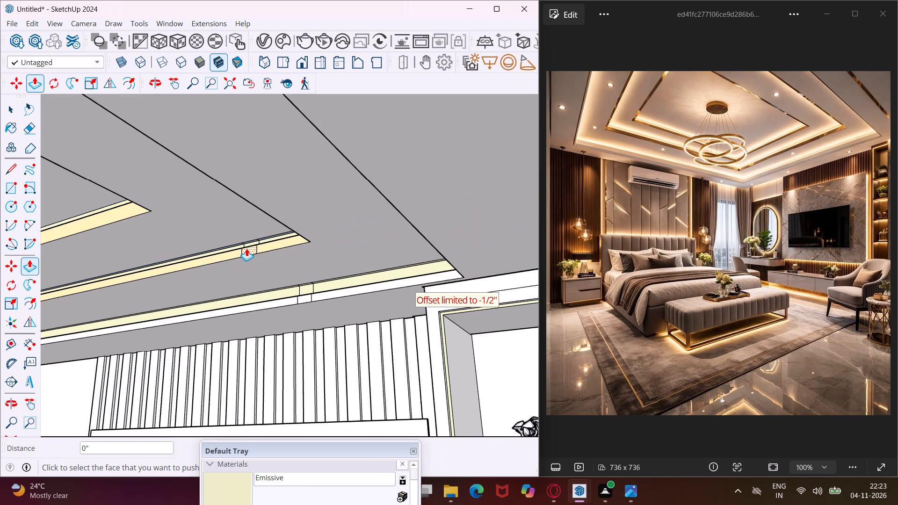
pyautogui.moveTo(208, 247); pyautogui.dragTo(402, 289, button='middle')
pyautogui.scroll(10, 468, 262)
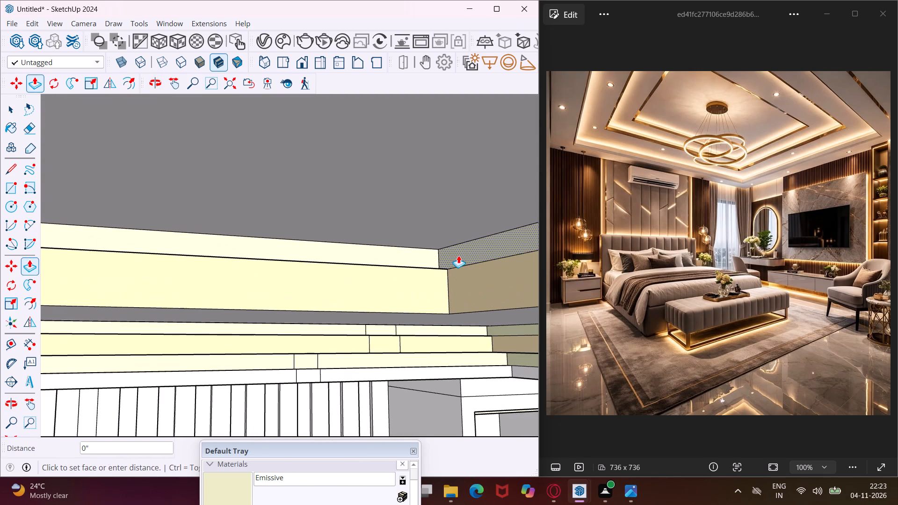
pyautogui.doubleClick(458, 255)
pyautogui.scroll(6, 507, 331)
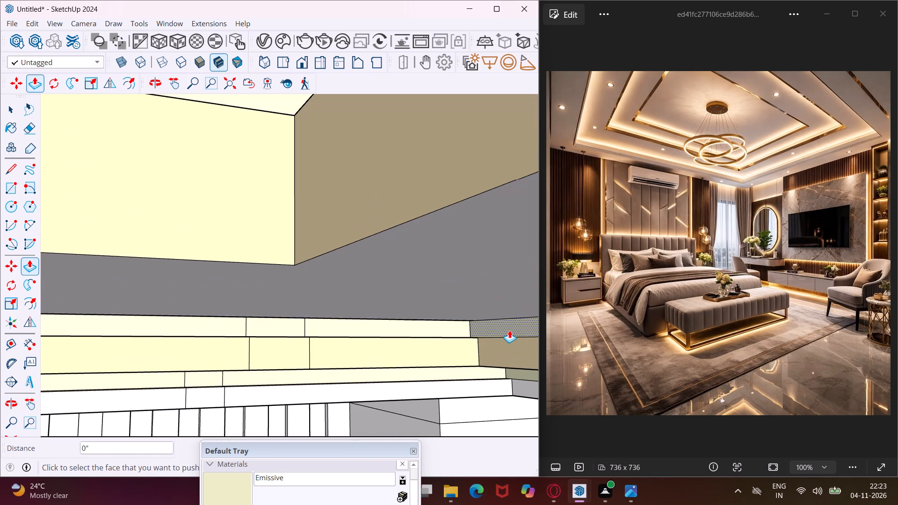
pyautogui.doubleClick(509, 330)
pyautogui.scroll(-4, 393, 324)
pyautogui.scroll(6, 494, 362)
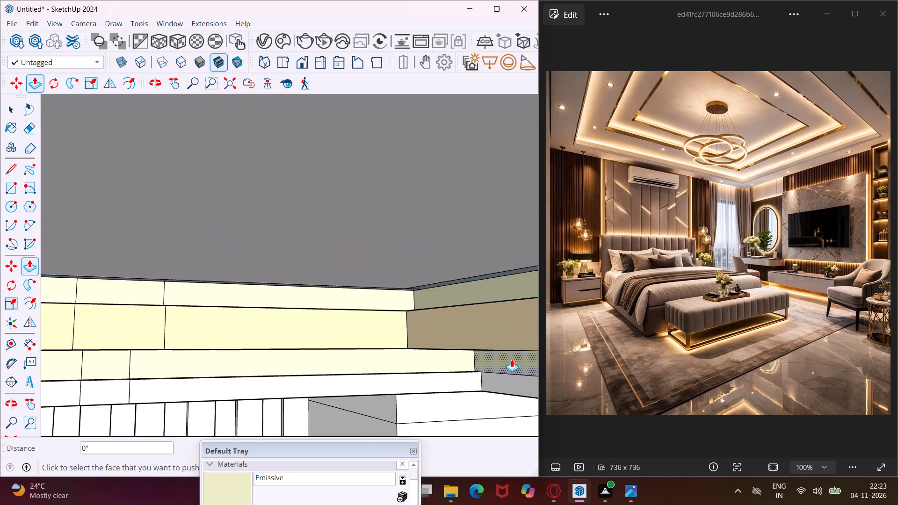
pyautogui.scroll(1, 512, 359)
pyautogui.doubleClick(512, 359)
# Recess the outer cove's Emissive side face, short corner segments and adjoining long face above the bedside pendants by repeating the push.
pyautogui.scroll(-11, 282, 321)
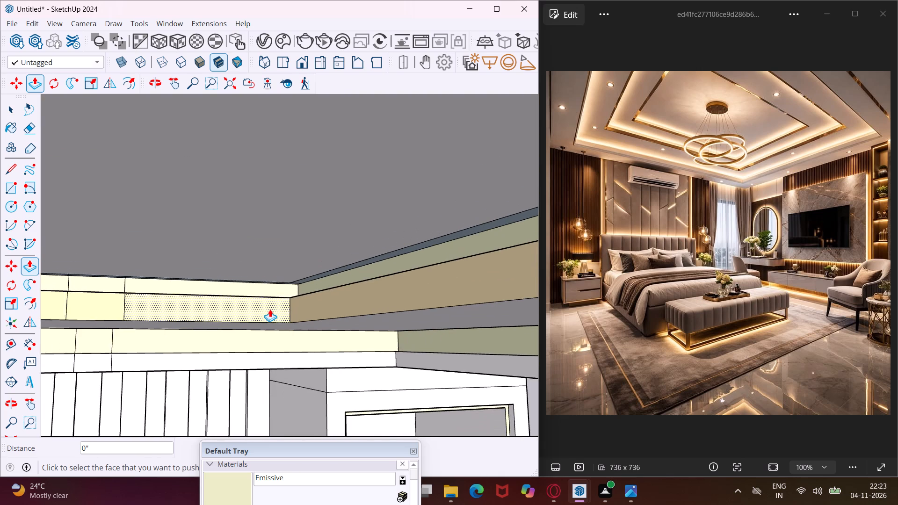
pyautogui.scroll(-14, 268, 307)
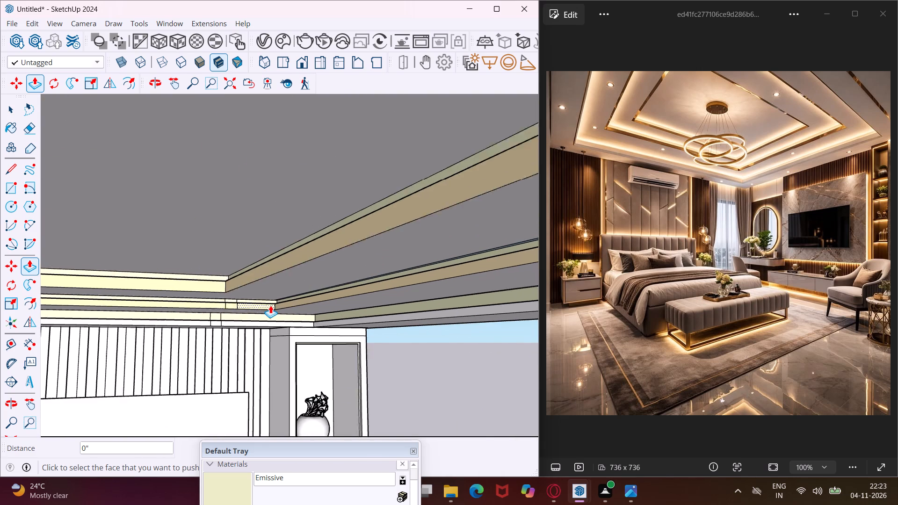
pyautogui.scroll(-4, 270, 305)
pyautogui.moveTo(299, 305); pyautogui.dragTo(445, 298, button='middle')
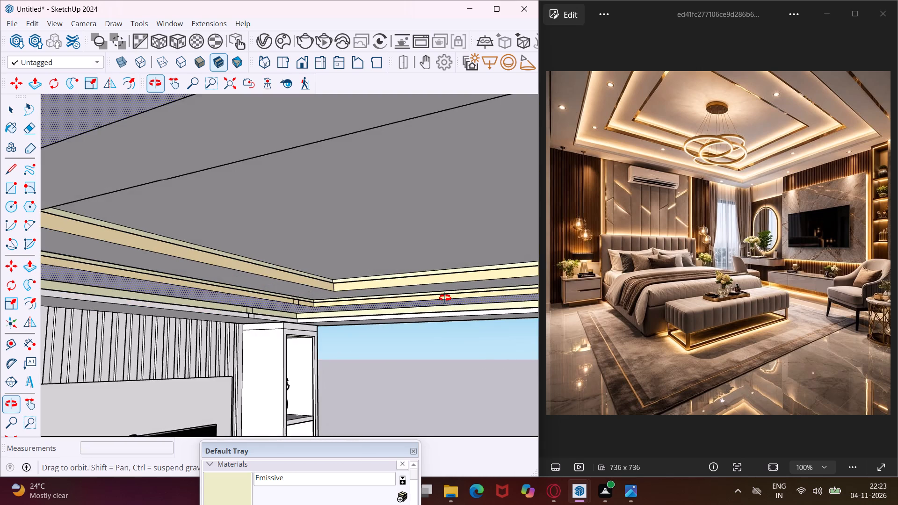
pyautogui.moveTo(445, 298); pyautogui.dragTo(438, 231, button='middle')
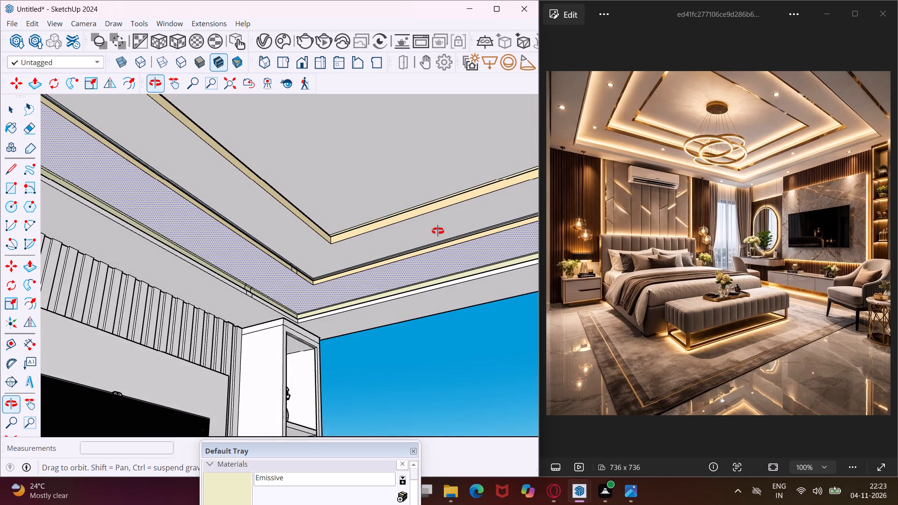
pyautogui.moveTo(438, 231); pyautogui.dragTo(285, 249, button='middle')
pyautogui.scroll(-6, 331, 245)
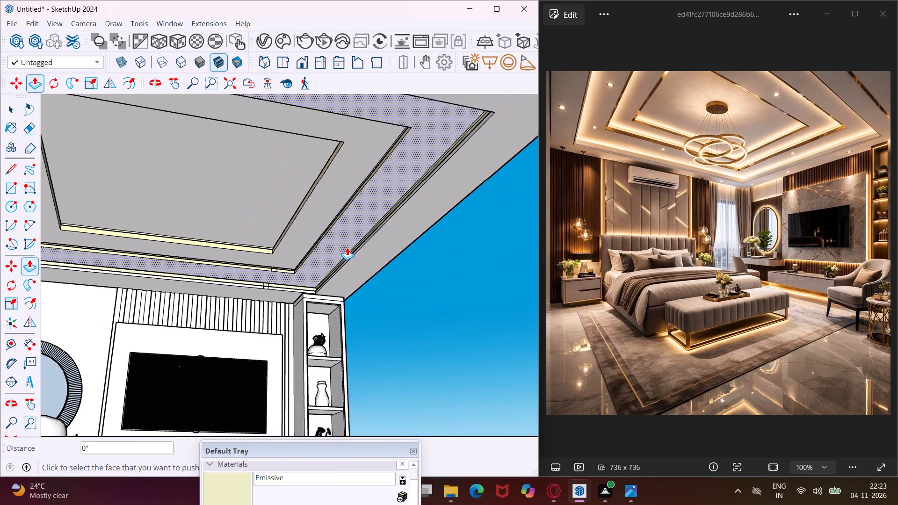
pyautogui.scroll(-3, 347, 244)
pyautogui.moveTo(384, 245); pyautogui.dragTo(126, 285, button='middle')
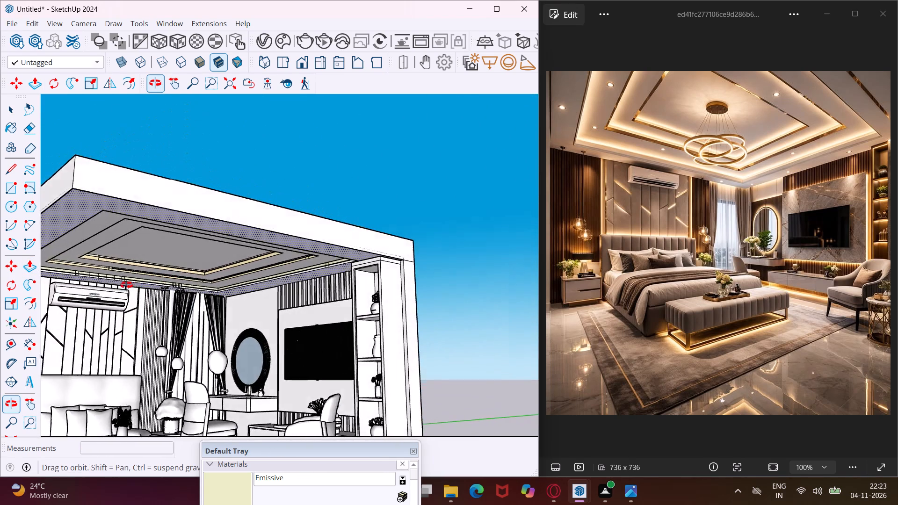
pyautogui.moveTo(126, 285); pyautogui.dragTo(16, 287, button='middle')
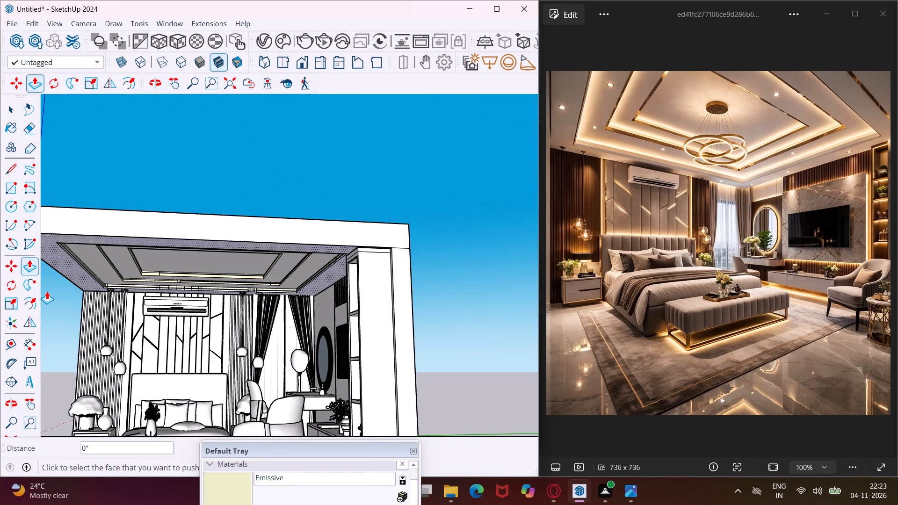
pyautogui.scroll(5, 87, 278)
pyautogui.scroll(16, 117, 293)
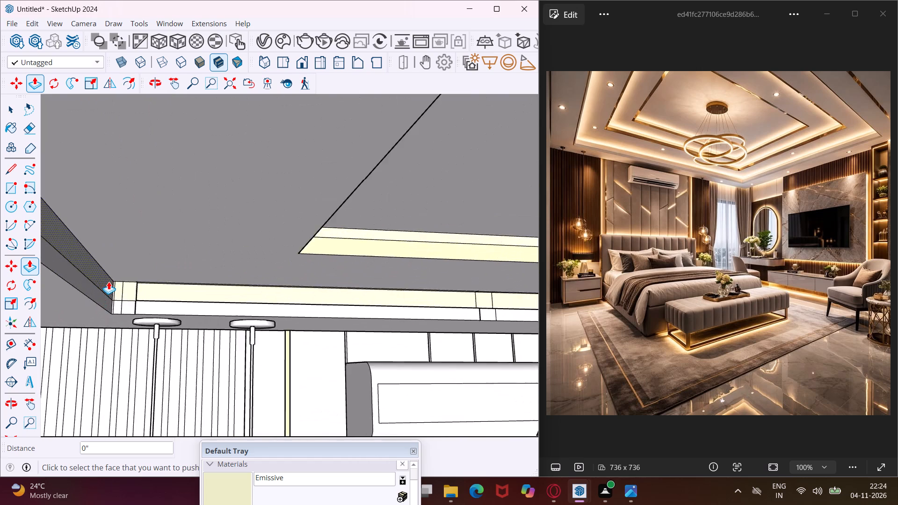
pyautogui.scroll(5, 109, 281)
pyautogui.doubleClick(109, 281)
pyautogui.scroll(6, 119, 288)
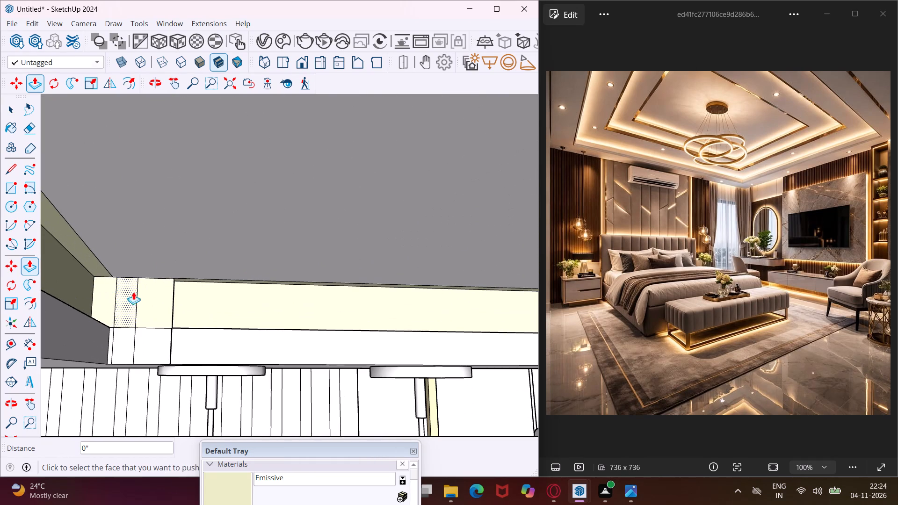
pyautogui.doubleClick(156, 297)
pyautogui.doubleClick(129, 298)
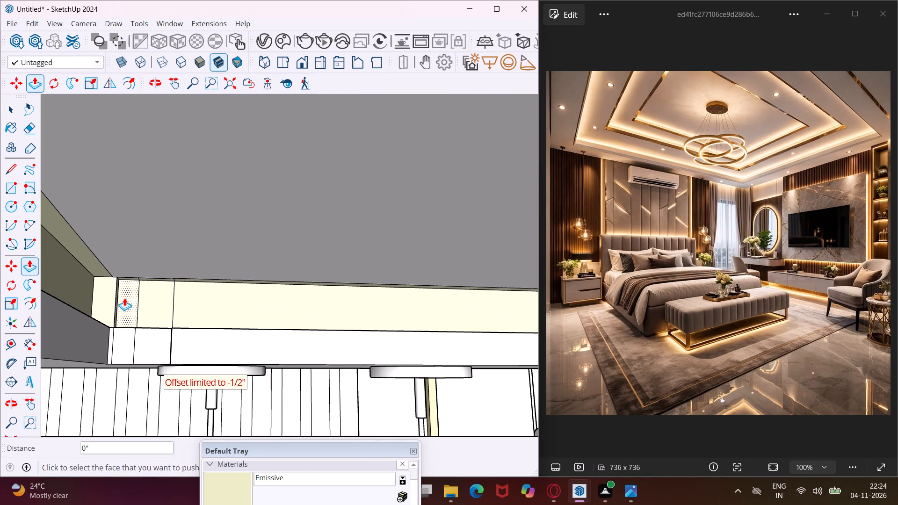
pyautogui.doubleClick(111, 300)
pyautogui.doubleClick(192, 308)
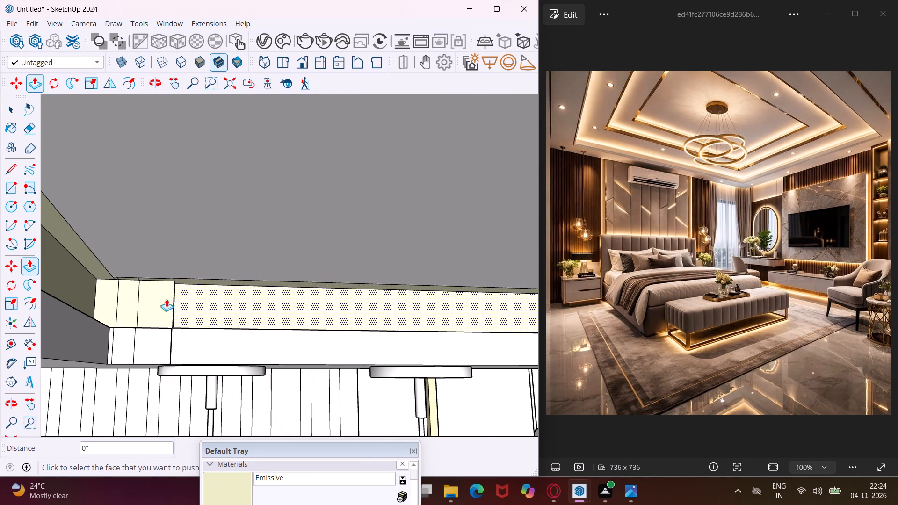
# Repeat the inward push on the three short outer cove segments in the corner above the pendants, matching the long face.
pyautogui.scroll(-3, 120, 290)
pyautogui.moveTo(171, 300); pyautogui.dragTo(91, 288, button='middle')
pyautogui.scroll(3, 91, 288)
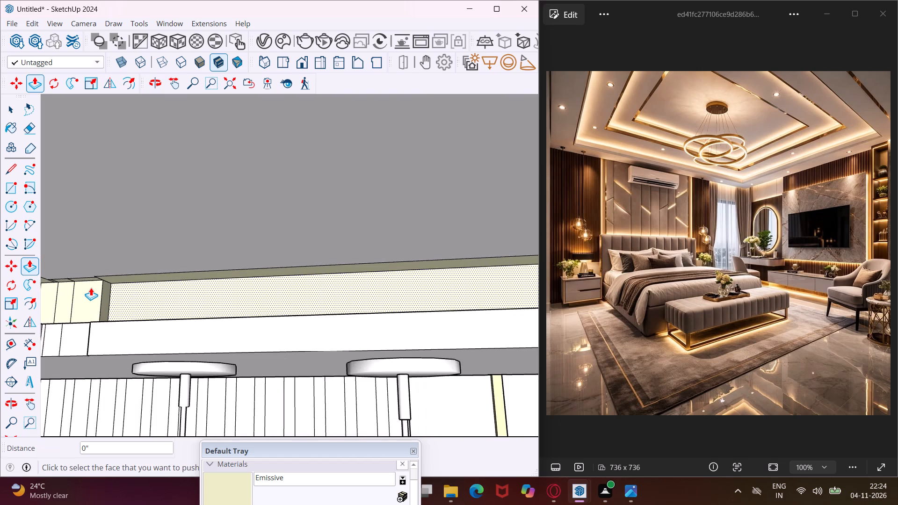
pyautogui.scroll(2, 91, 288)
pyautogui.doubleClick(91, 288)
pyautogui.doubleClick(66, 297)
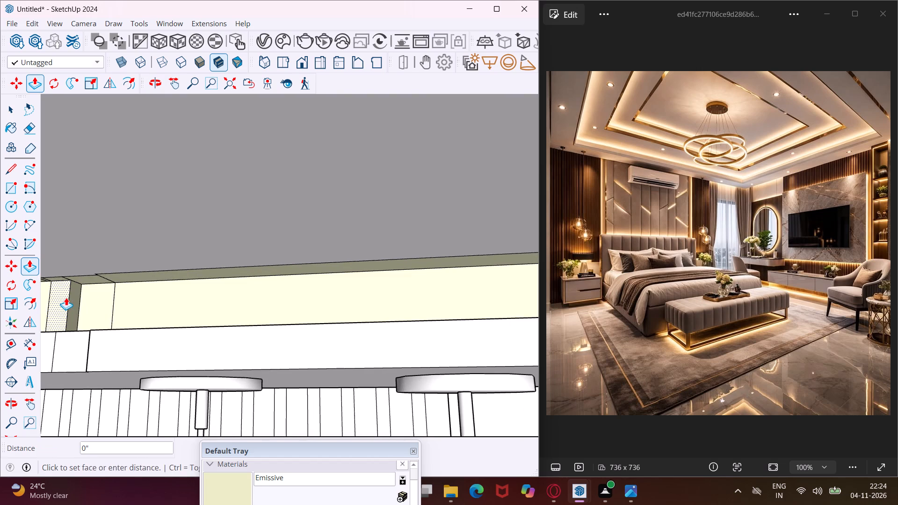
pyautogui.doubleClick(43, 303)
# Recess the middle tier's Emissive faces on both sides of the corner above the bedside pendants.
pyautogui.scroll(-13, 79, 284)
pyautogui.scroll(2, 176, 203)
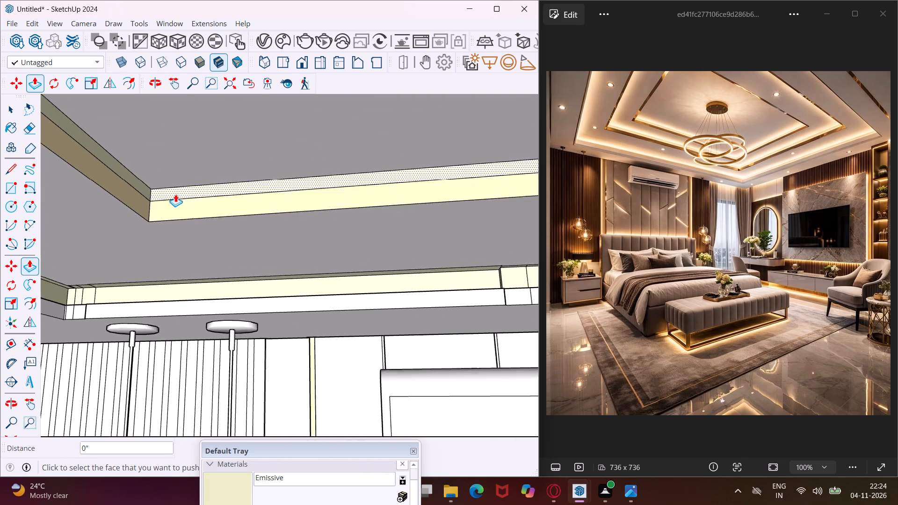
pyautogui.scroll(6, 175, 194)
pyautogui.doubleClick(173, 194)
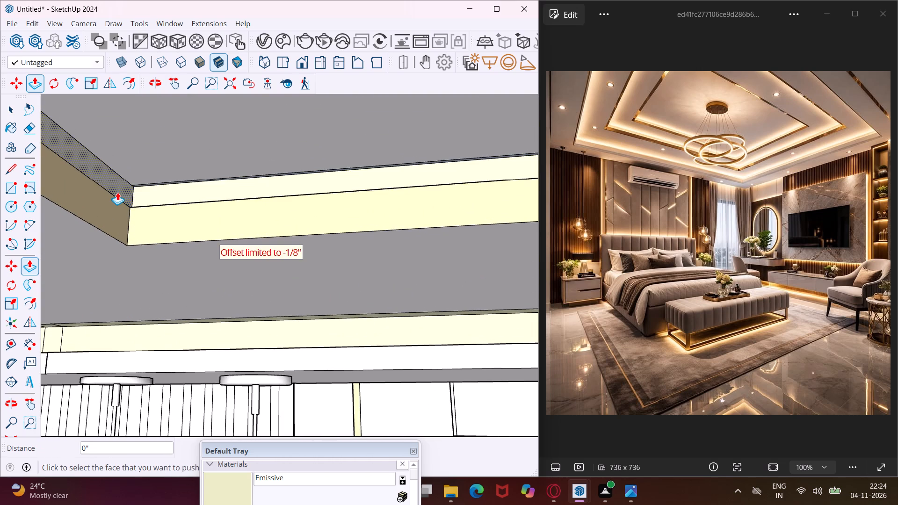
pyautogui.doubleClick(117, 192)
pyautogui.scroll(-3, 139, 181)
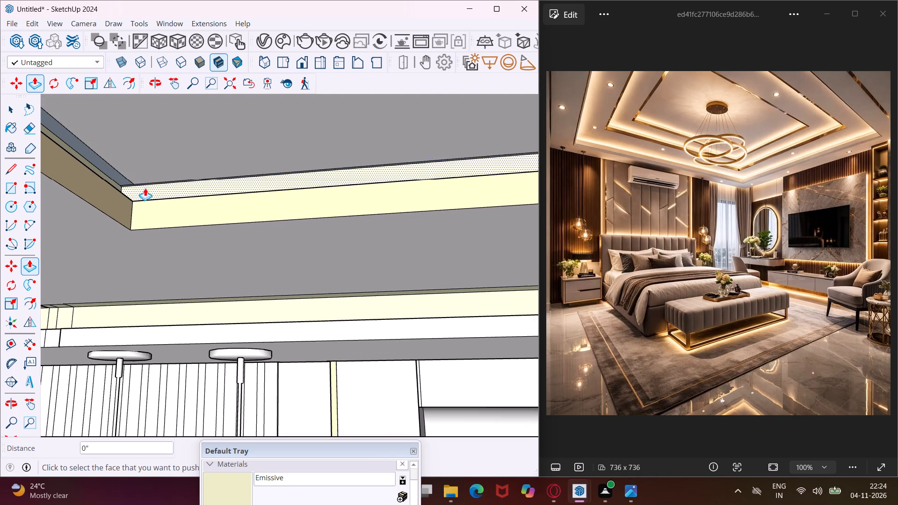
pyautogui.moveTo(145, 188); pyautogui.dragTo(179, 214, button='middle')
pyautogui.scroll(4, 181, 216)
pyautogui.doubleClick(173, 221)
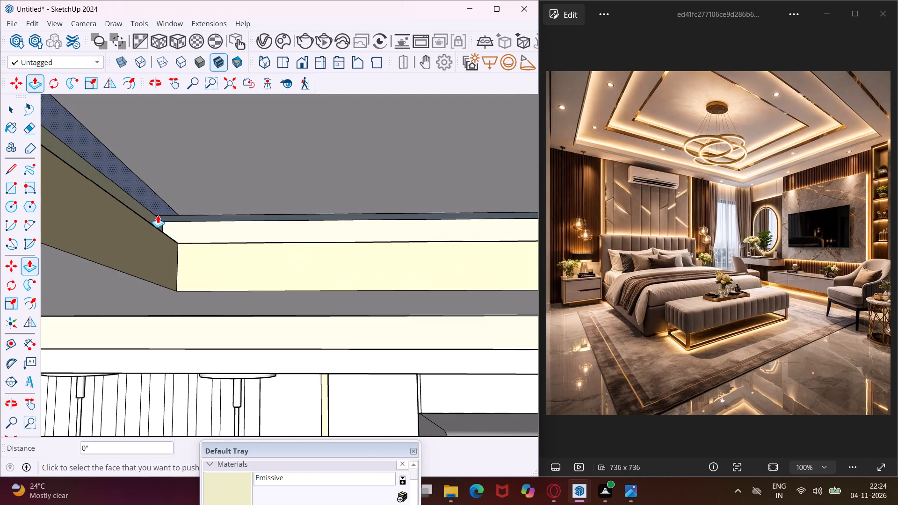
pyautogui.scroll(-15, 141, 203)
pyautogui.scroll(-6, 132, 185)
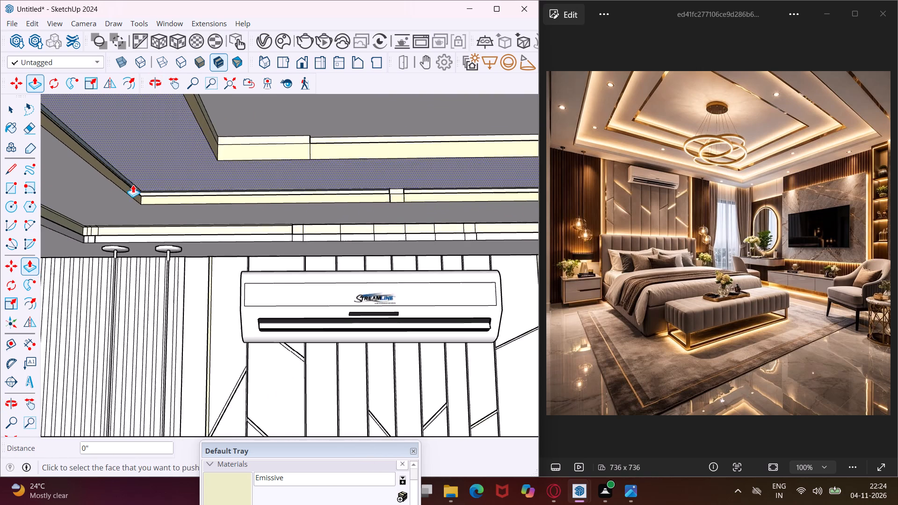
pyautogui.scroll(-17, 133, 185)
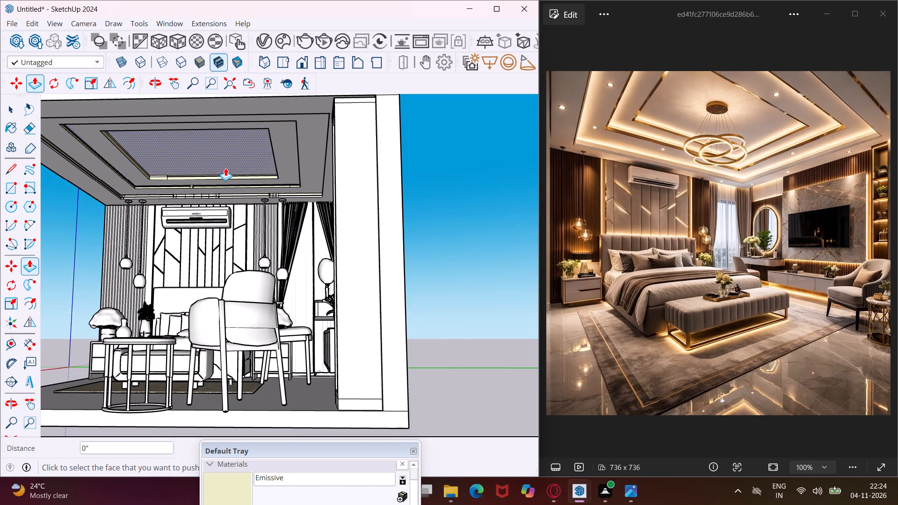
# Recess the innermost ceiling tier's Emissive faces on both sides of the corner above the bedside pendants by repeating the push.
pyautogui.moveTo(246, 170); pyautogui.dragTo(199, 179, button='middle')
pyautogui.scroll(8, 115, 181)
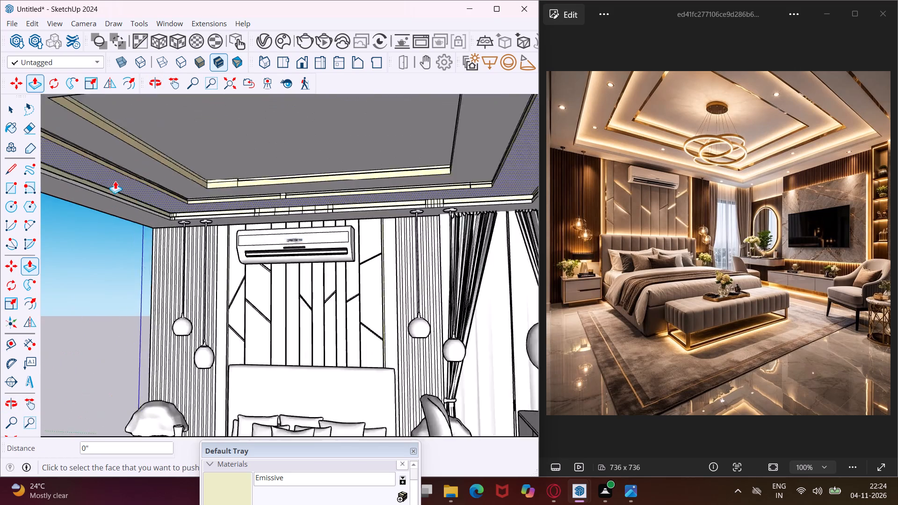
pyautogui.scroll(11, 115, 181)
pyautogui.scroll(-5, 152, 188)
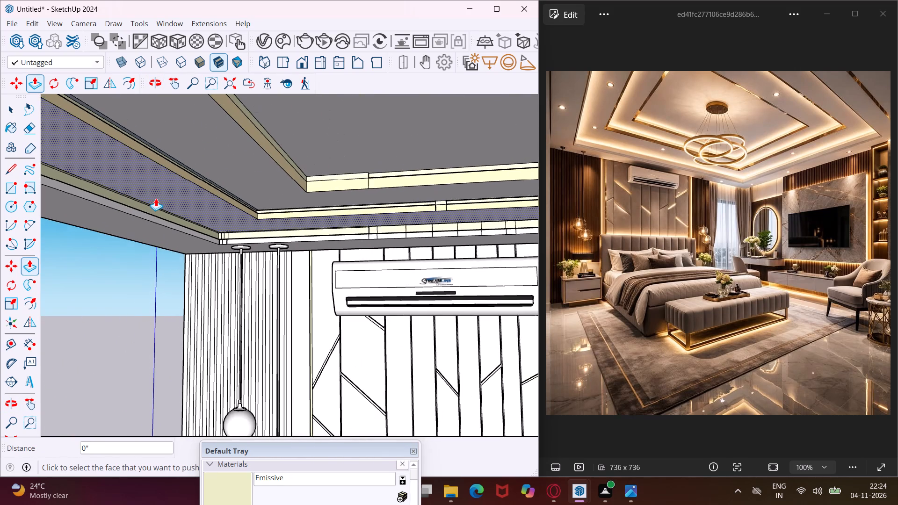
pyautogui.scroll(-5, 156, 198)
pyautogui.scroll(11, 260, 194)
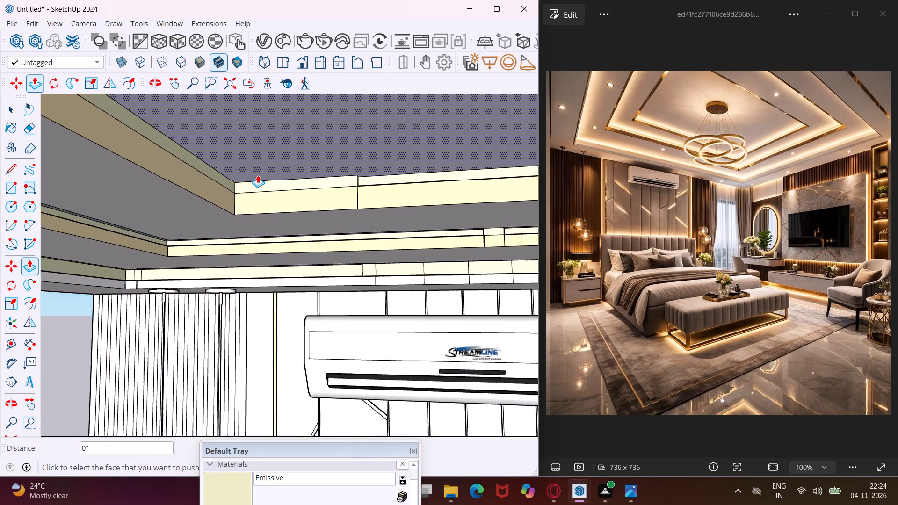
pyautogui.scroll(10, 258, 175)
pyautogui.doubleClick(247, 201)
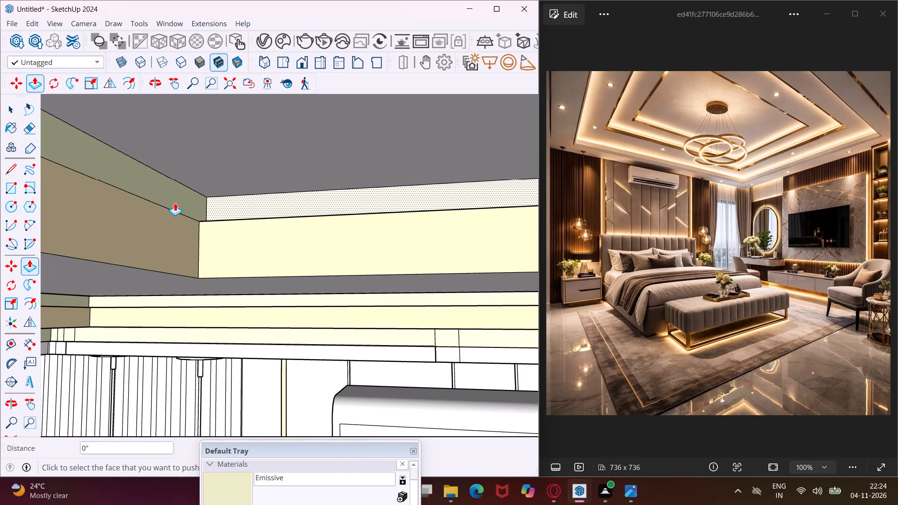
pyautogui.doubleClick(170, 196)
# Push three successive outer cove Emissive segments above the air conditioner inward by 5/8", level with the already recessed face.
pyautogui.scroll(-6, 171, 196)
pyautogui.moveTo(173, 199); pyautogui.dragTo(203, 199, button='middle')
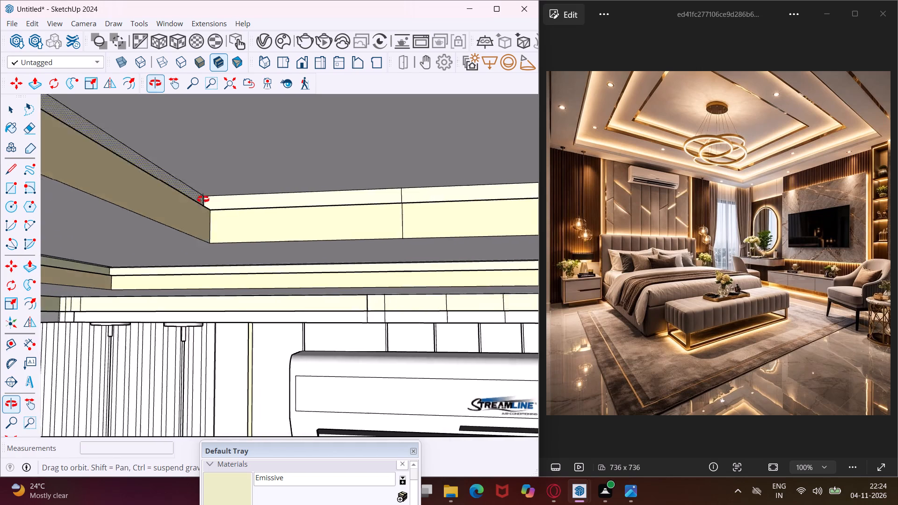
pyautogui.moveTo(203, 199); pyautogui.dragTo(351, 170, button='middle')
pyautogui.scroll(-12, 185, 212)
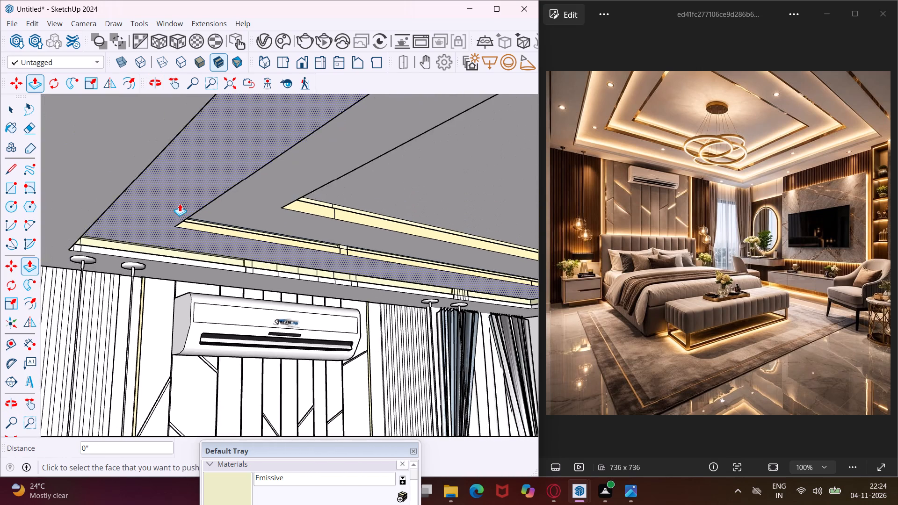
pyautogui.scroll(-10, 180, 203)
pyautogui.scroll(10, 221, 231)
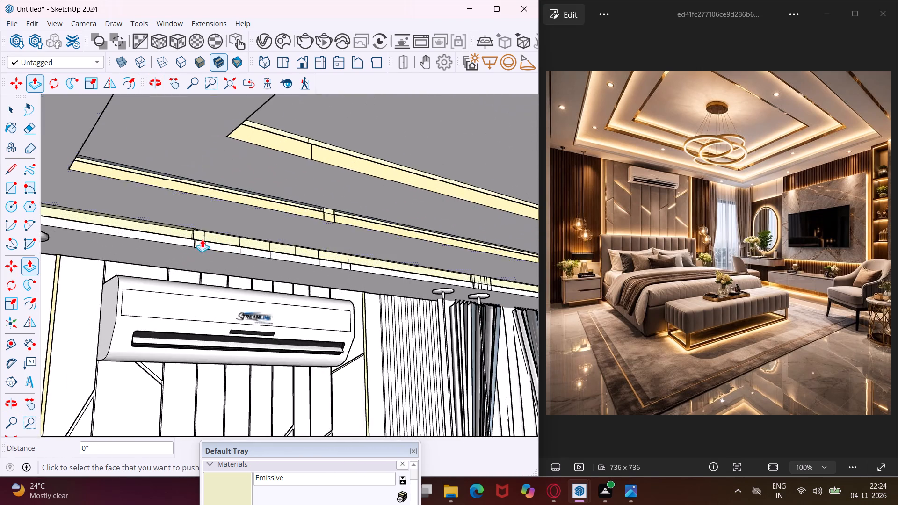
pyautogui.scroll(17, 191, 241)
pyautogui.doubleClick(205, 230)
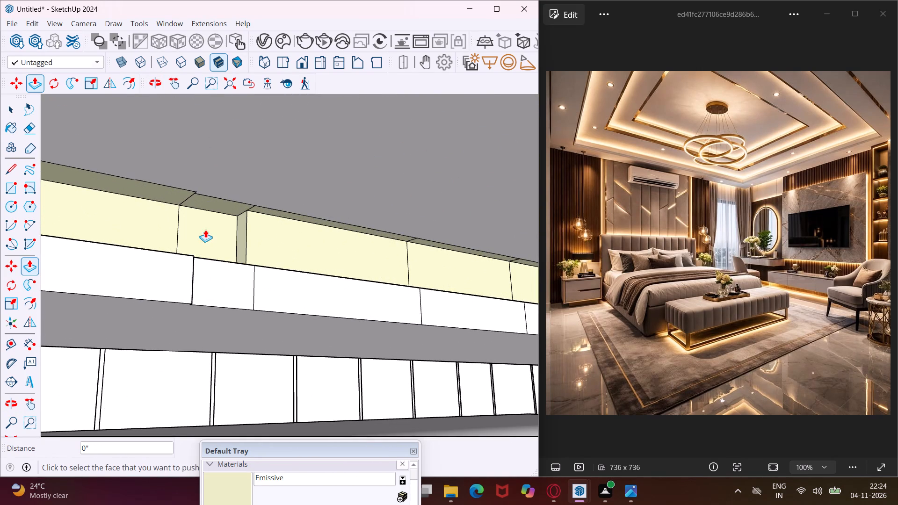
pyautogui.doubleClick(263, 238)
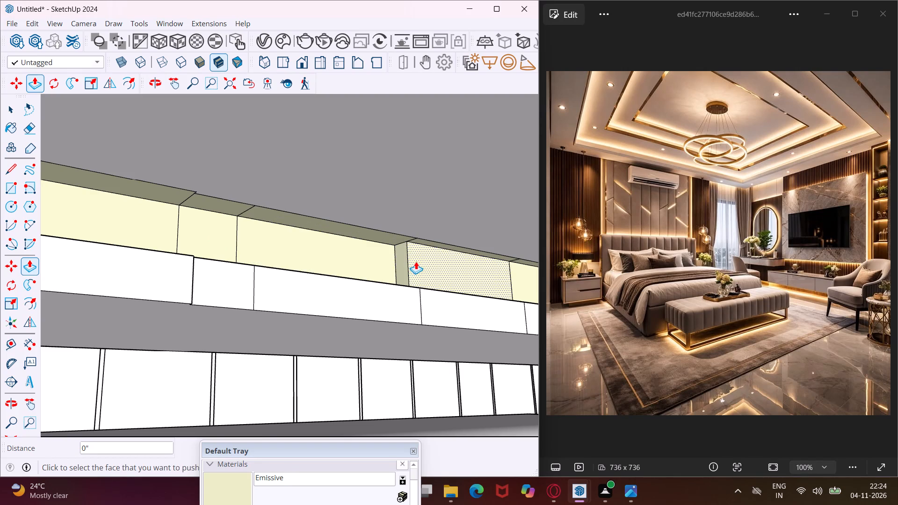
pyautogui.click(416, 261)
pyautogui.click(300, 262)
# Repeat the inward push on the remaining outer cove Emissive segments above the air conditioner, up to the long face towards the curtain.
pyautogui.scroll(-6, 126, 225)
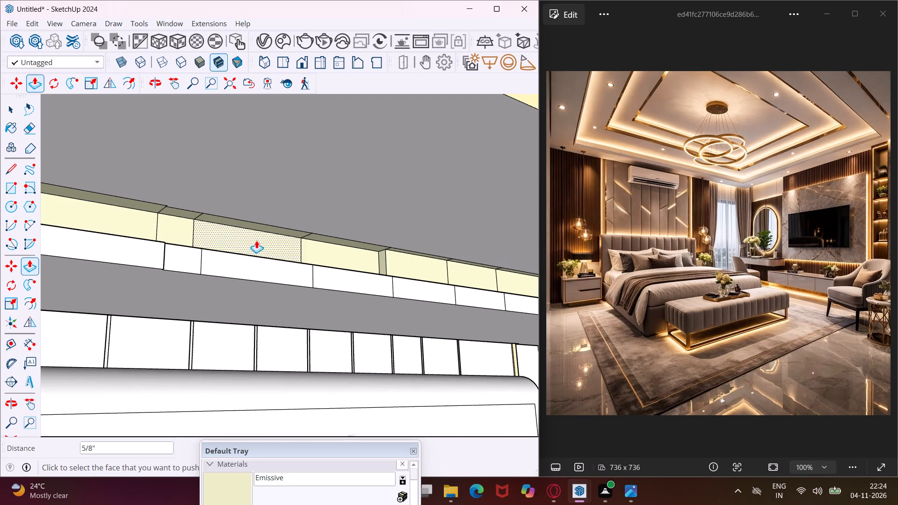
pyautogui.scroll(7, 419, 260)
pyautogui.doubleClick(410, 261)
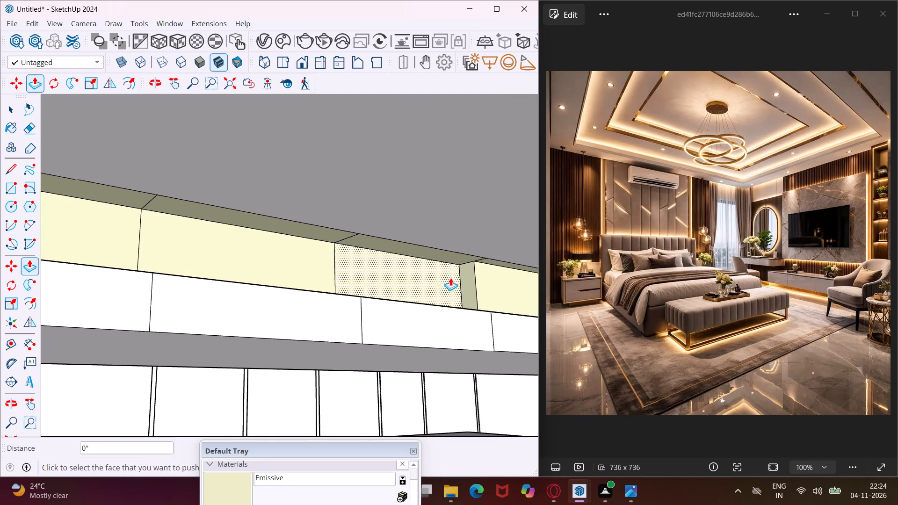
pyautogui.doubleClick(498, 282)
pyautogui.scroll(-8, 148, 225)
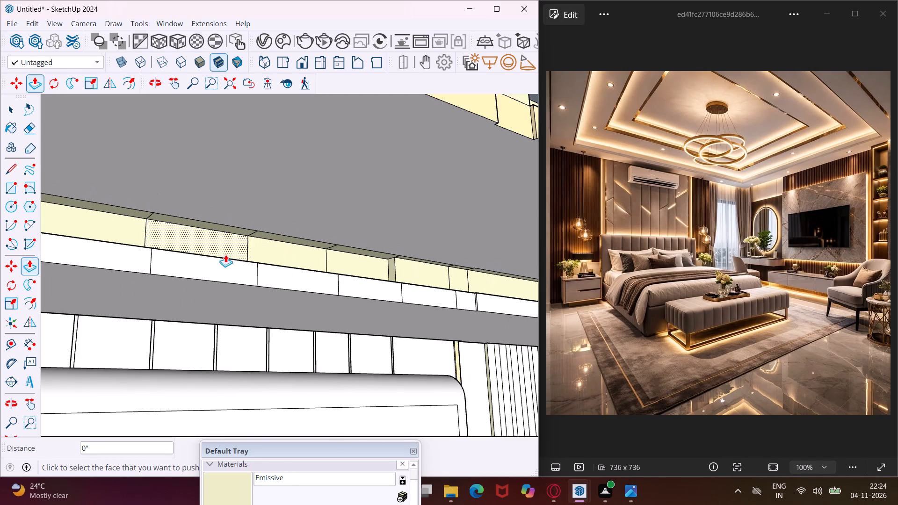
pyautogui.scroll(6, 409, 280)
pyautogui.doubleClick(407, 273)
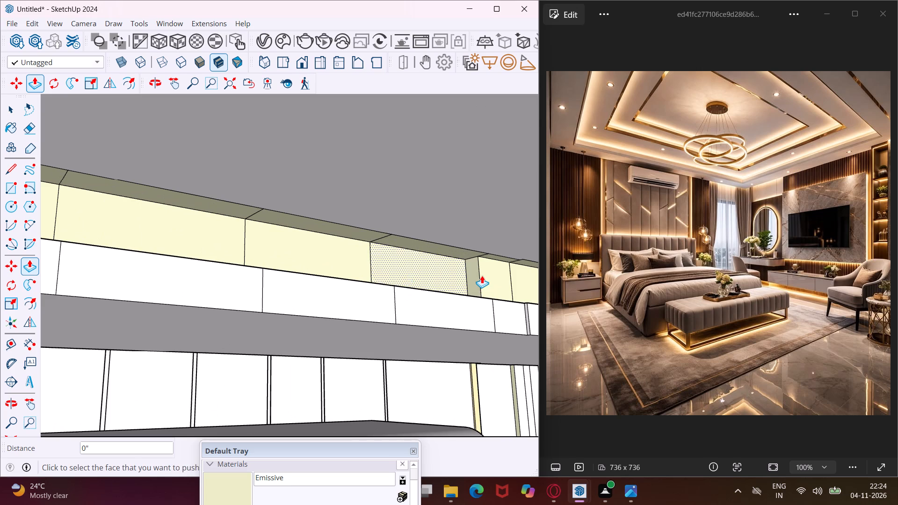
pyautogui.doubleClick(482, 275)
pyautogui.scroll(-4, 216, 245)
pyautogui.scroll(6, 432, 271)
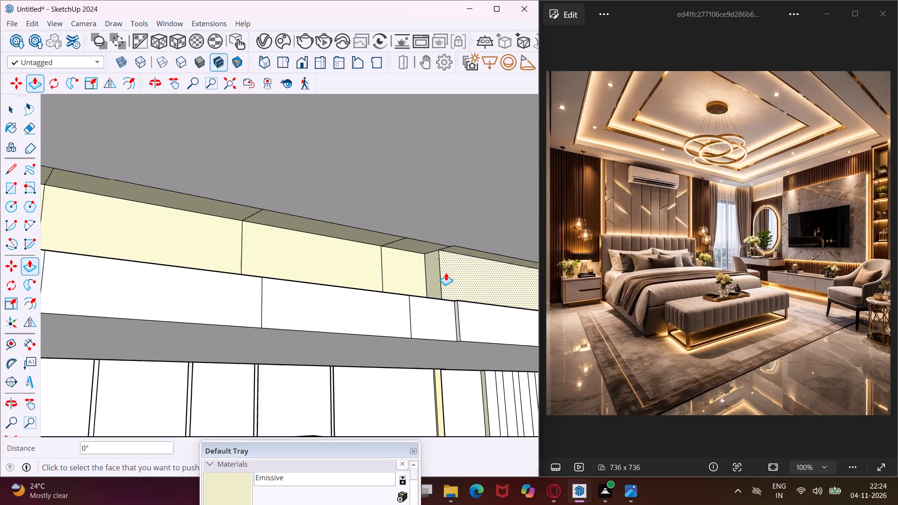
pyautogui.doubleClick(446, 273)
# Recess the first narrow Emissive segments of the outer cove above the curtain-side pendants, matching the long face beside them.
pyautogui.scroll(-12, 140, 222)
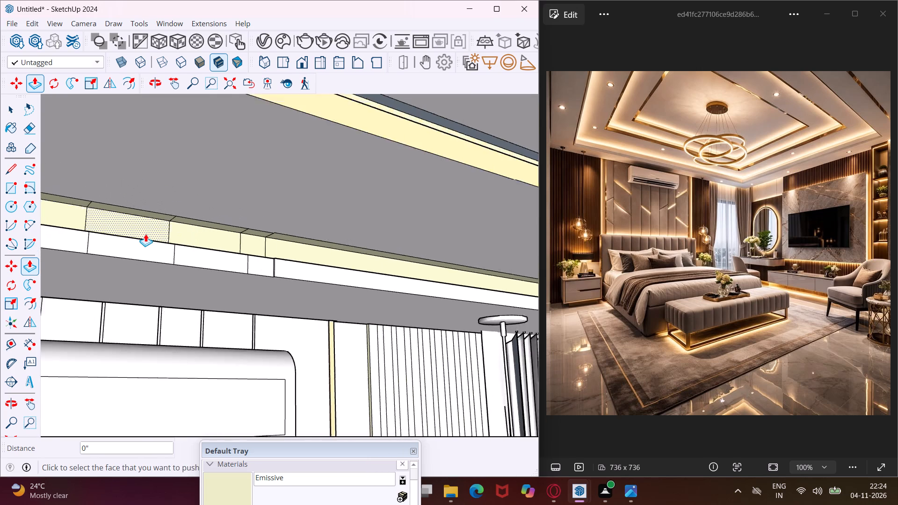
pyautogui.scroll(-6, 145, 234)
pyautogui.scroll(11, 429, 272)
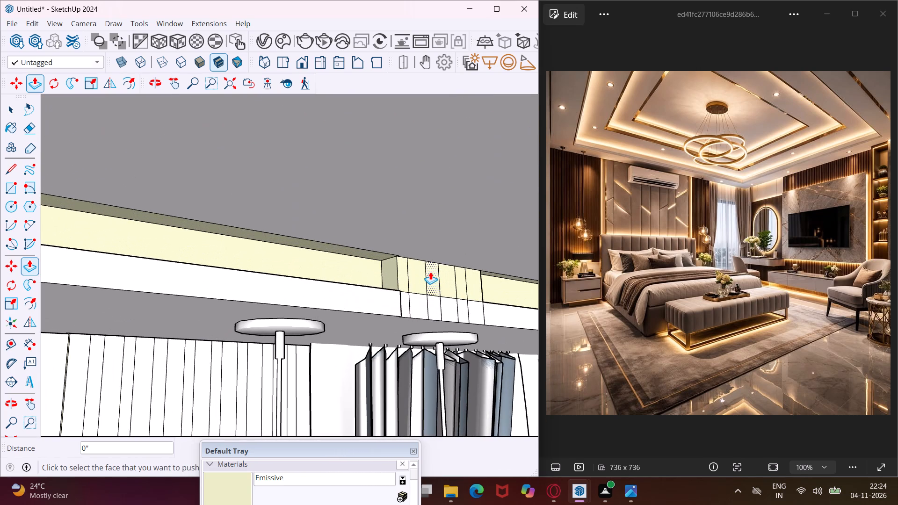
pyautogui.doubleClick(430, 272)
pyautogui.doubleClick(397, 270)
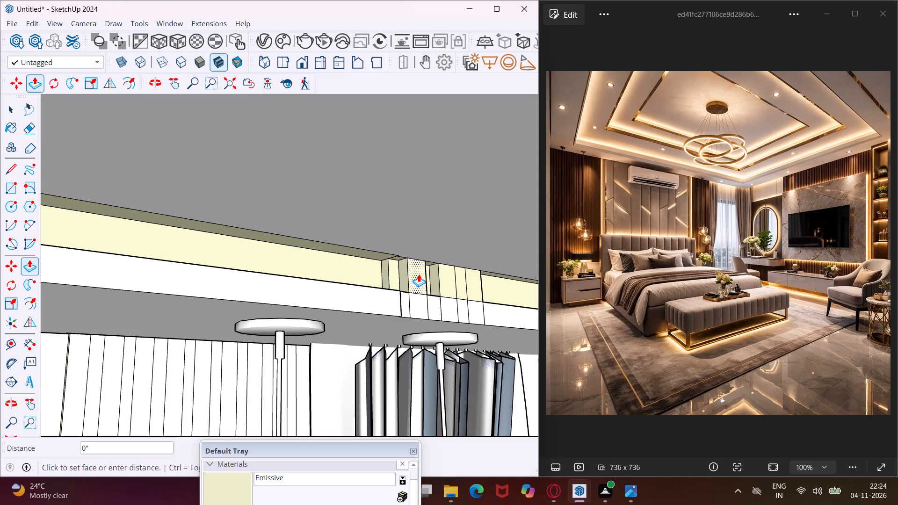
pyautogui.doubleClick(419, 274)
pyautogui.doubleClick(396, 270)
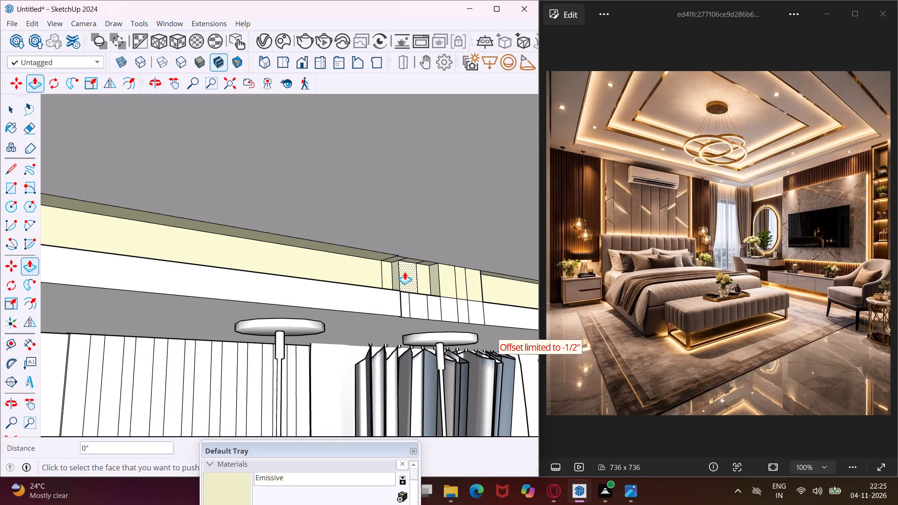
pyautogui.doubleClick(405, 272)
pyautogui.doubleClick(430, 275)
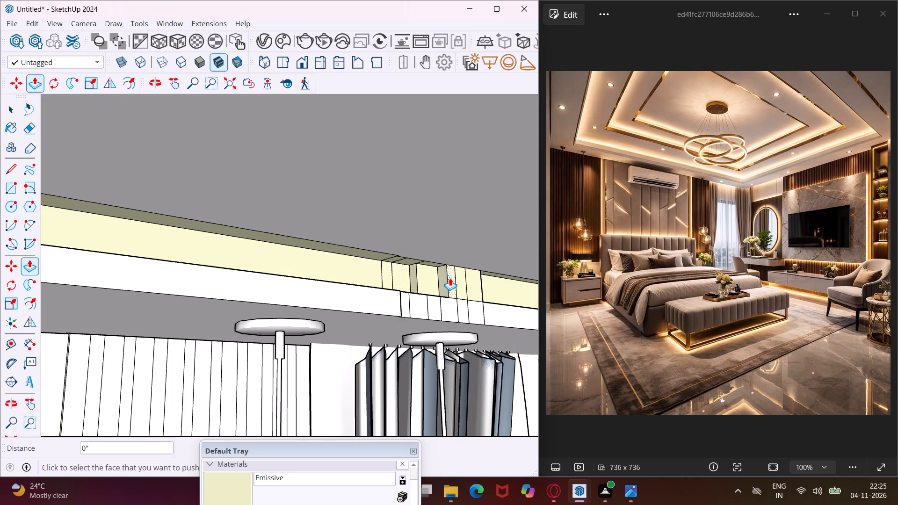
# Recess the remaining narrow Emissive segments above the curtain-side pendants so the outer cove runs level to the window corner, and end Push/Pull.
pyautogui.doubleClick(450, 278)
pyautogui.click(459, 282)
pyautogui.click(459, 282)
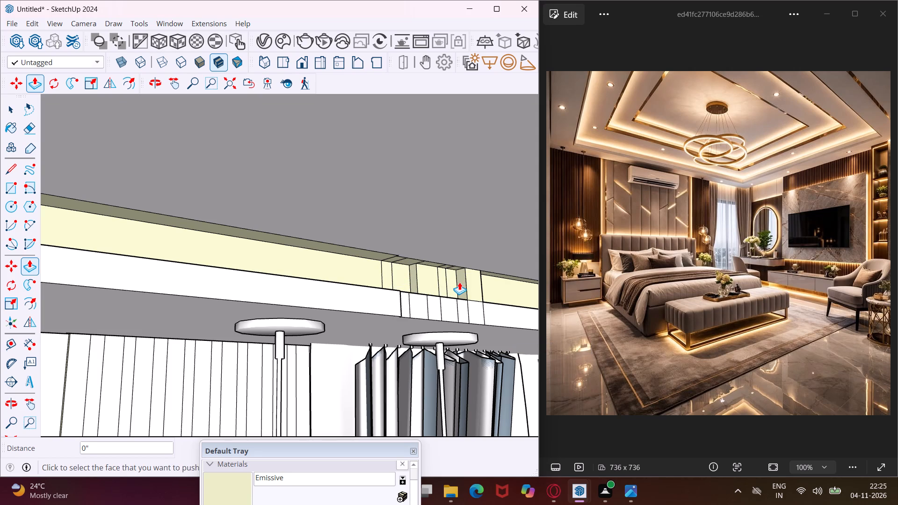
pyautogui.doubleClick(470, 283)
pyautogui.doubleClick(454, 283)
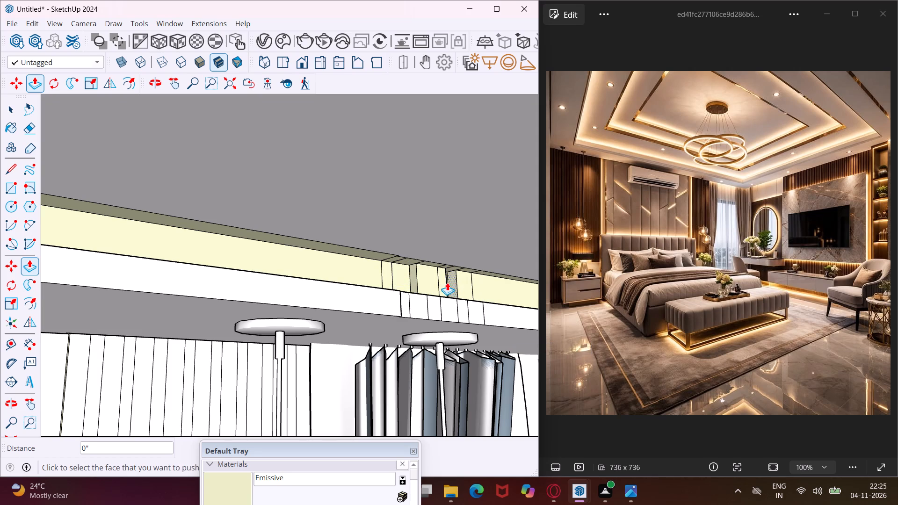
pyautogui.doubleClick(441, 280)
pyautogui.doubleClick(434, 279)
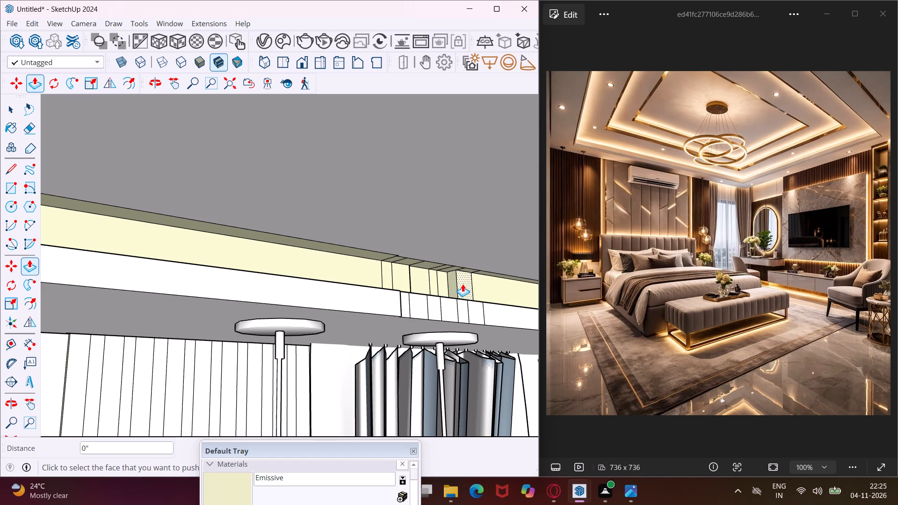
pyautogui.doubleClick(463, 284)
pyautogui.doubleClick(478, 286)
pyautogui.scroll(-15, 209, 241)
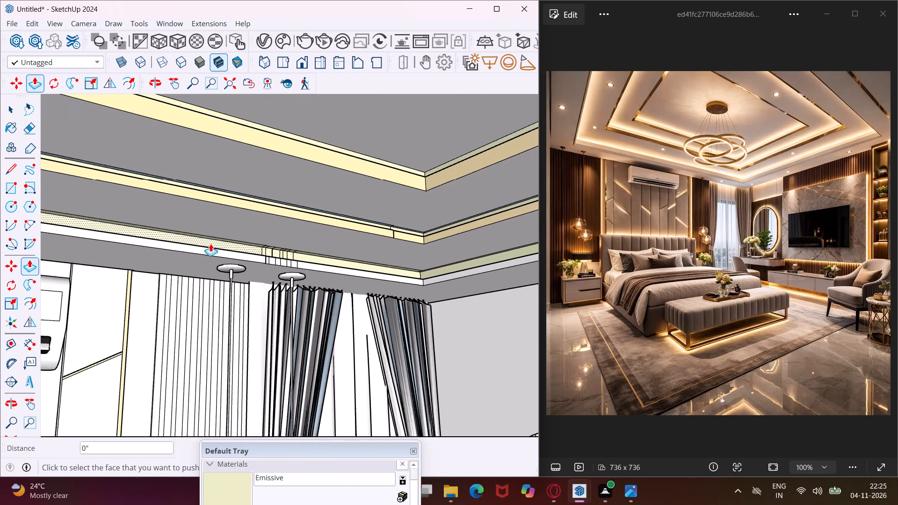
pyautogui.scroll(-17, 210, 244)
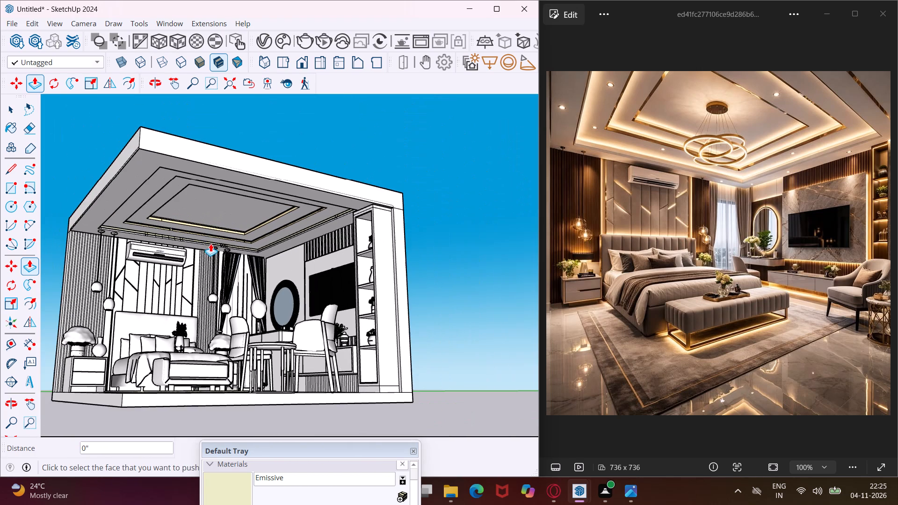
pyautogui.moveTo(210, 244); pyautogui.dragTo(332, 288, button='middle')
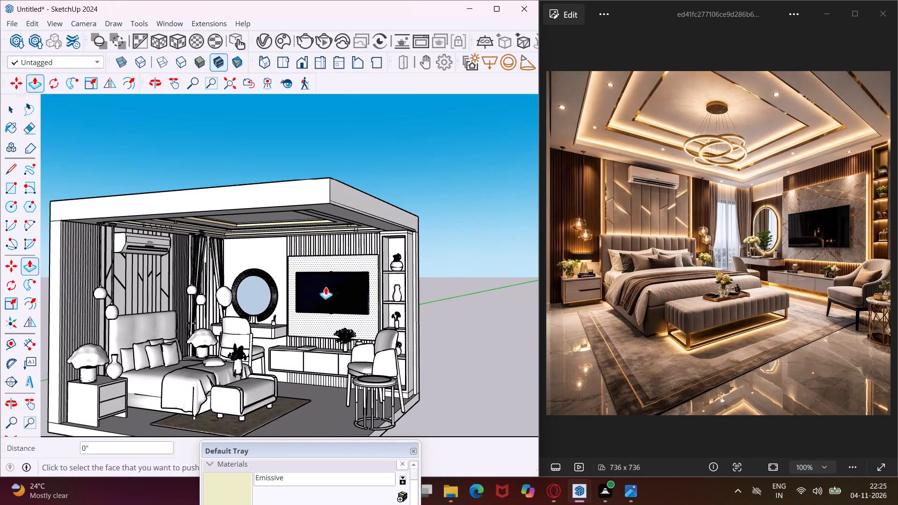
pyautogui.press('Escape')
pyautogui.press('space')
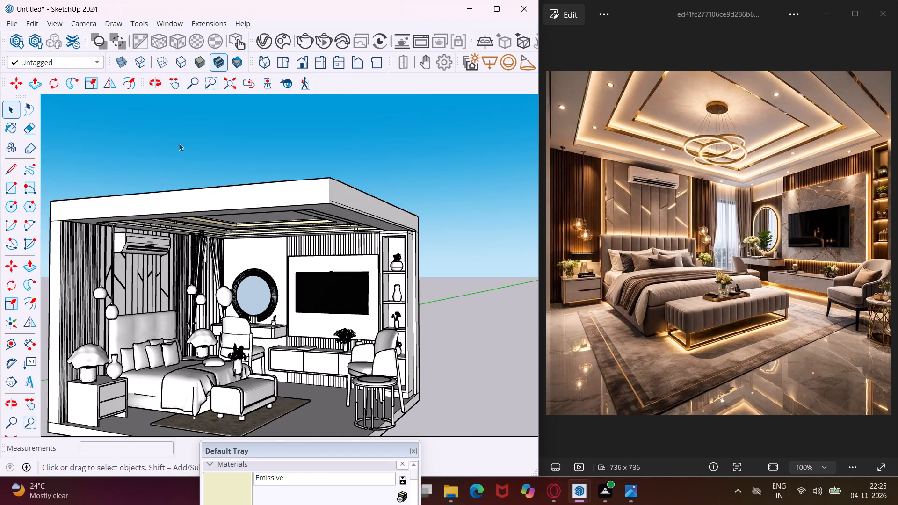
# Copy the round flower vase from the top shelf of the shelving onto the round side table beside the armchair.
pyautogui.scroll(-2, 179, 143)
pyautogui.scroll(-2, 227, 258)
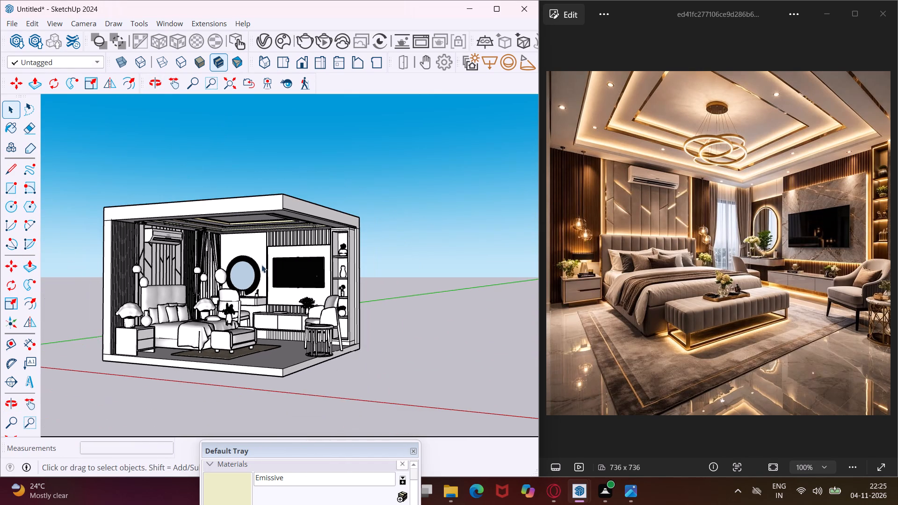
pyautogui.moveTo(323, 282); pyautogui.dragTo(320, 353, button='middle')
pyautogui.scroll(7, 351, 321)
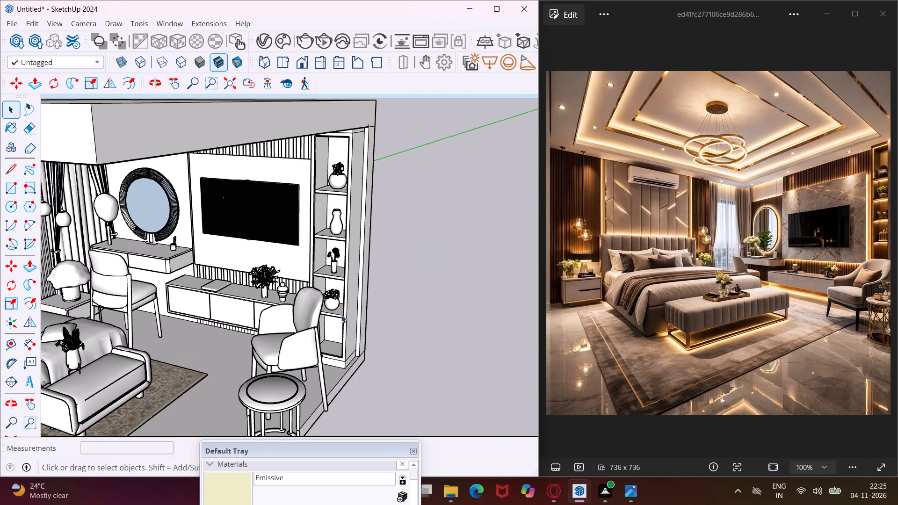
pyautogui.click(339, 180)
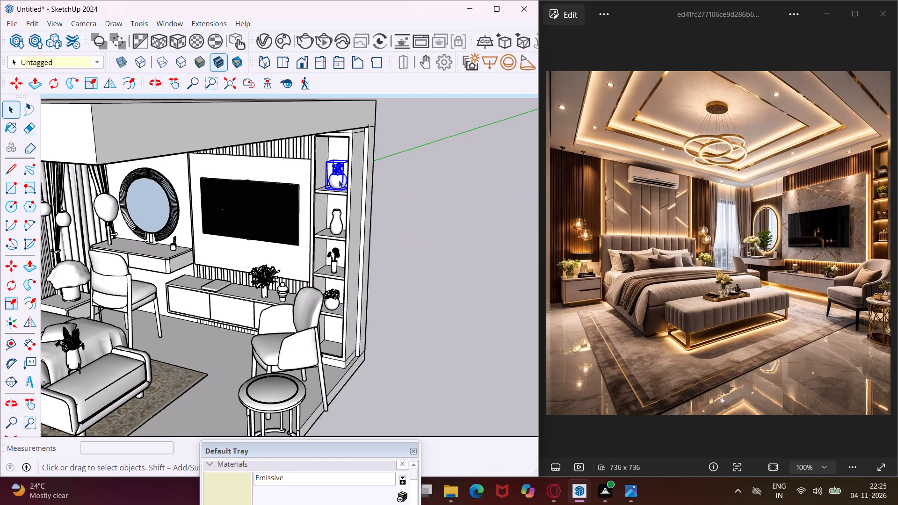
pyautogui.press('m')
pyautogui.scroll(5, 343, 184)
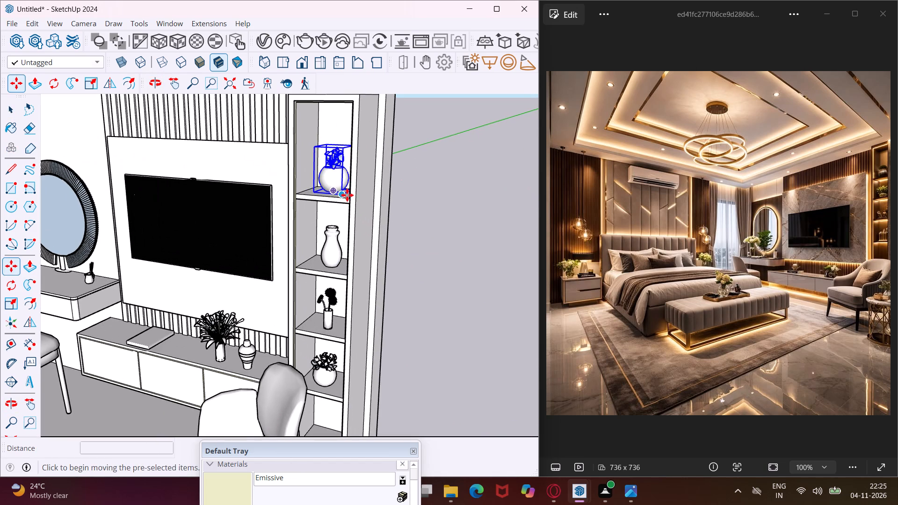
pyautogui.click(347, 197)
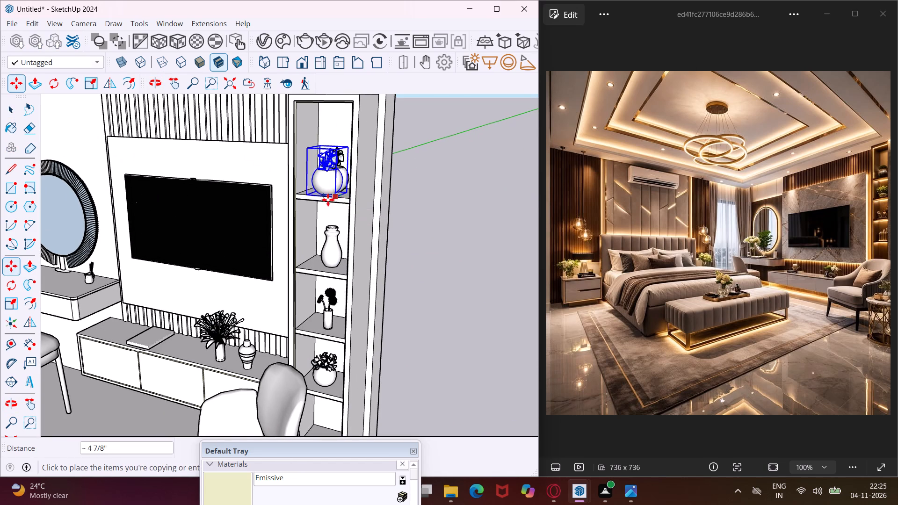
pyautogui.scroll(-6, 320, 193)
pyautogui.scroll(6, 272, 372)
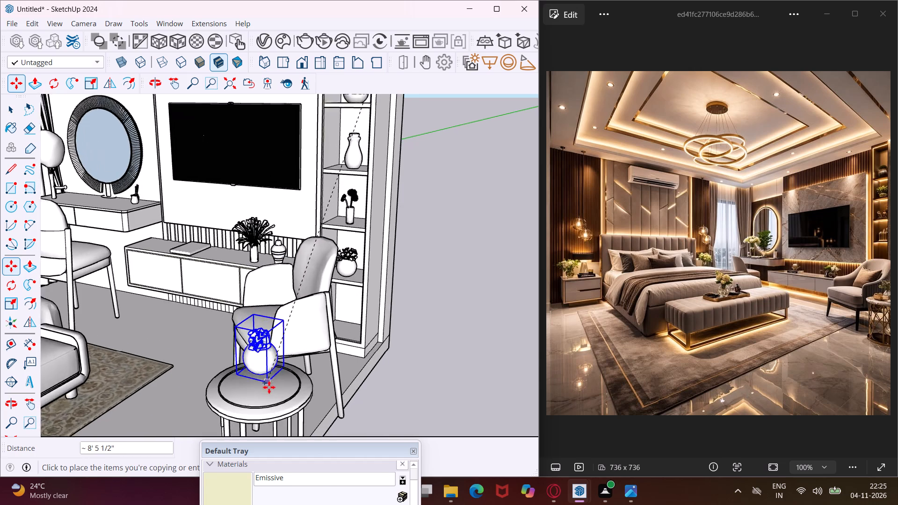
pyautogui.click(263, 397)
pyautogui.press('Escape')
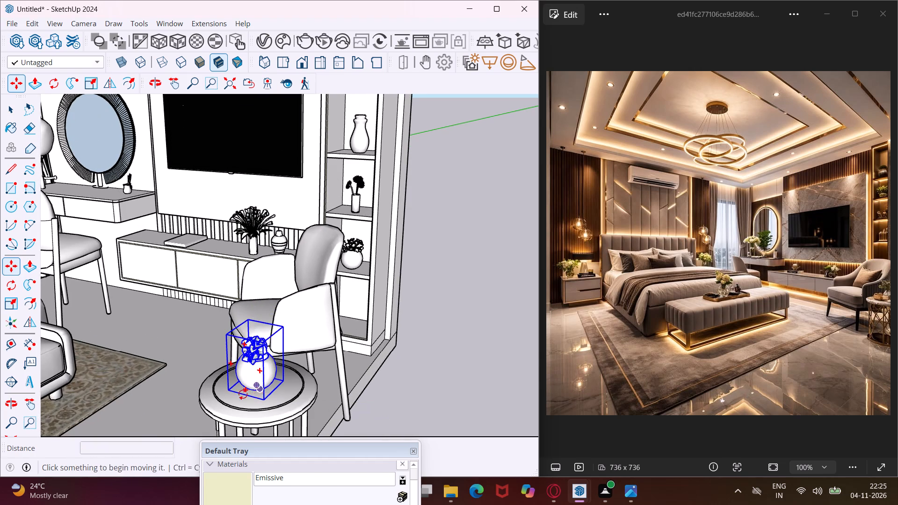
pyautogui.press('space')
# Copy the tall bottle-shaped vase from its upper shelf straight down into the shelving's lowest compartment, about 5' 3 7/16".
pyautogui.scroll(1, 362, 260)
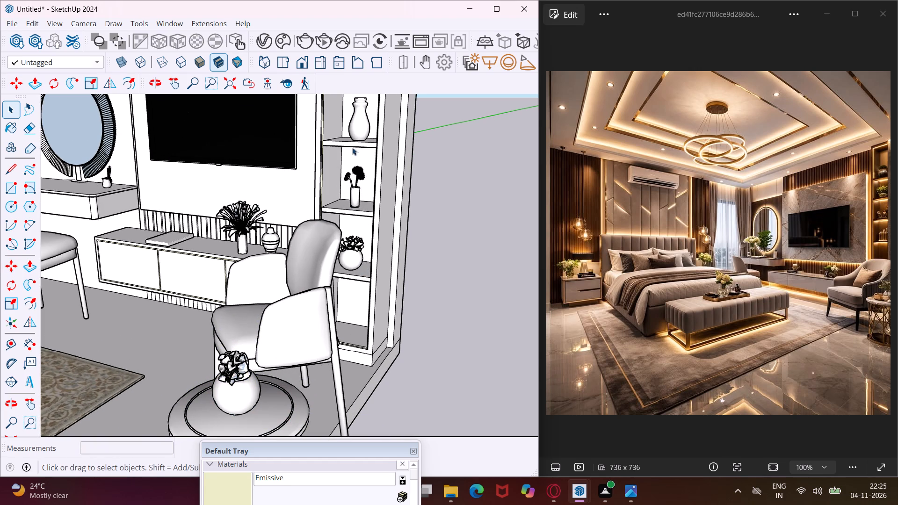
pyautogui.click(358, 128)
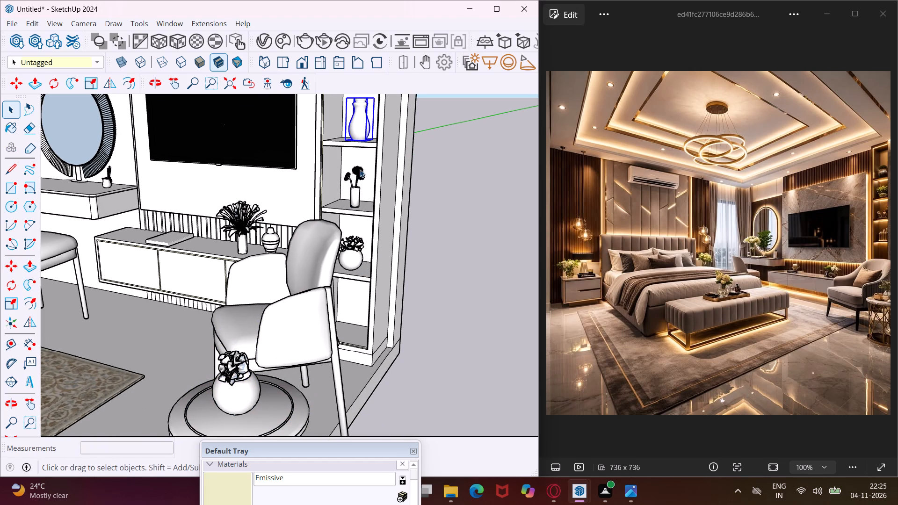
pyautogui.press('m')
pyautogui.scroll(3, 362, 163)
pyautogui.click(366, 141)
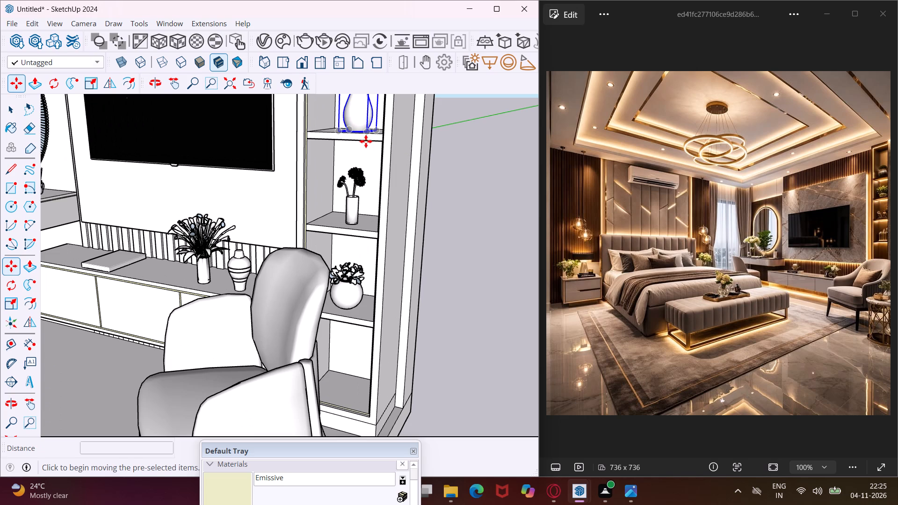
pyautogui.scroll(3, 359, 402)
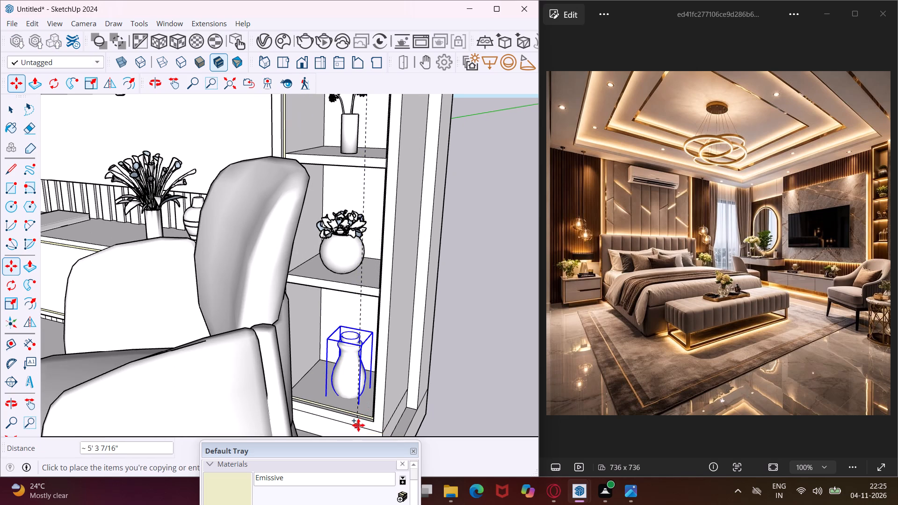
pyautogui.click(358, 423)
pyautogui.press('Escape')
pyautogui.press('space')
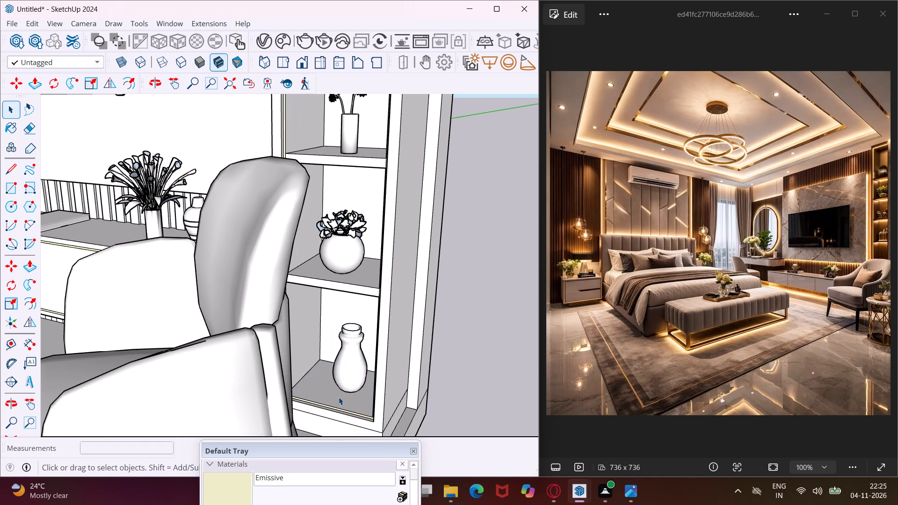
# Bring the materials collection into reach and choose Wood Veneer 01 from the Wood set as the paint material.
pyautogui.scroll(-9, 335, 384)
pyautogui.scroll(-12, 314, 275)
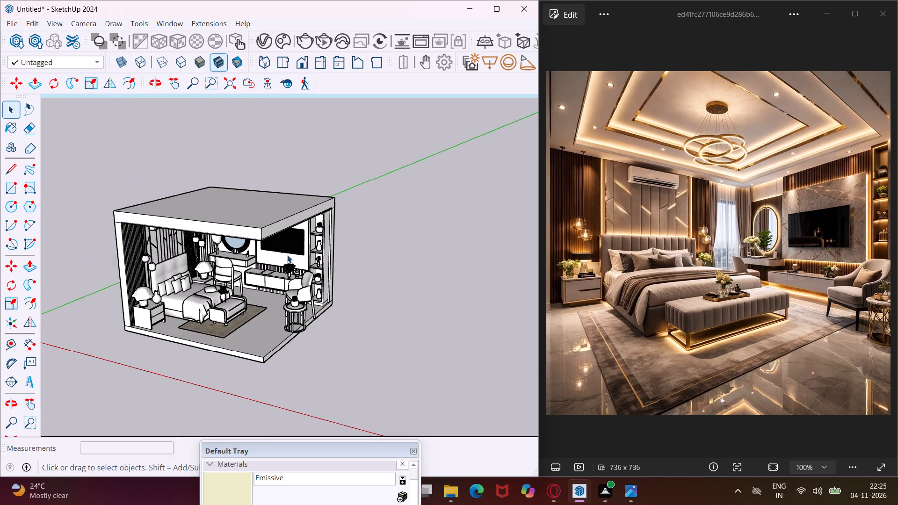
pyautogui.scroll(7, 232, 265)
pyautogui.moveTo(232, 265); pyautogui.dragTo(268, 230, button='middle')
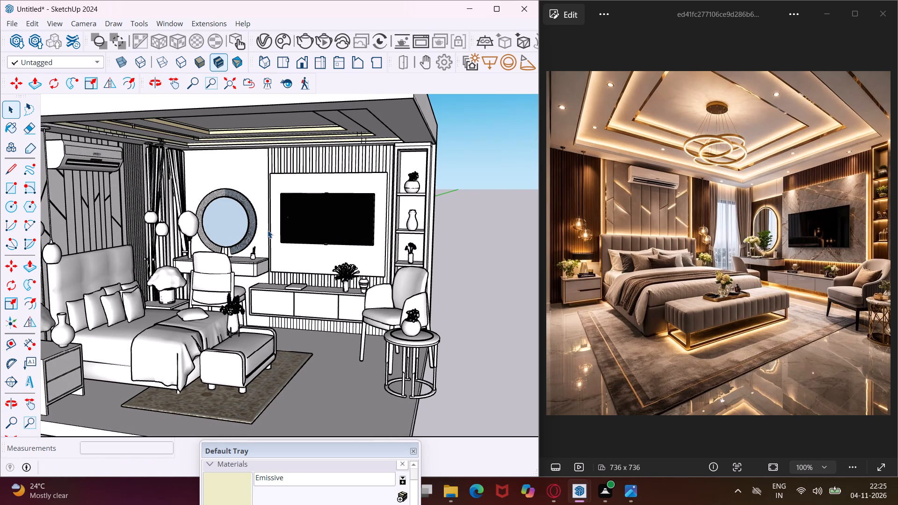
pyautogui.click(212, 463)
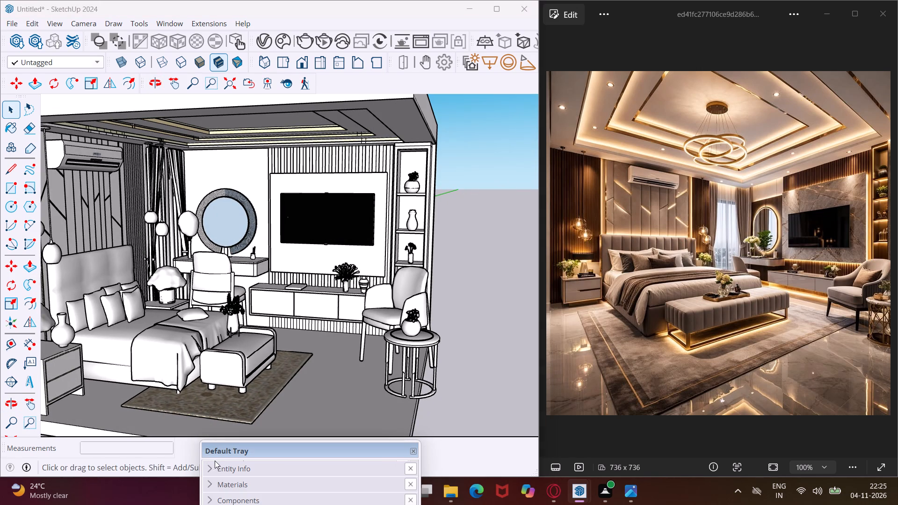
pyautogui.moveTo(238, 451); pyautogui.dragTo(471, 325)
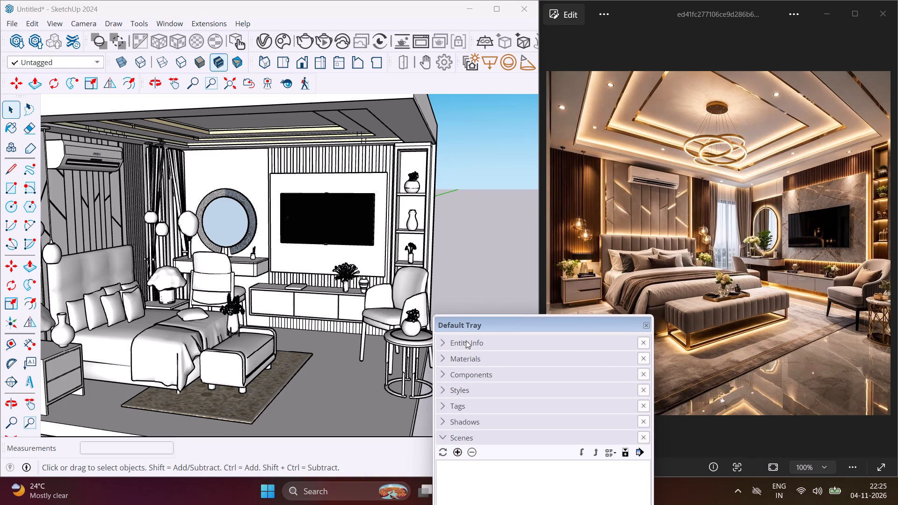
pyautogui.click(444, 359)
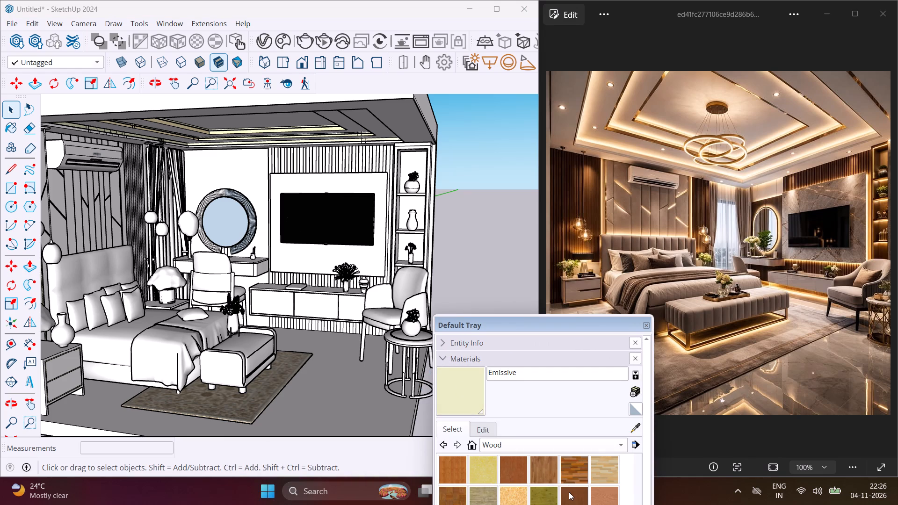
pyautogui.scroll(-2, 562, 483)
pyautogui.click(574, 499)
pyautogui.click(487, 411)
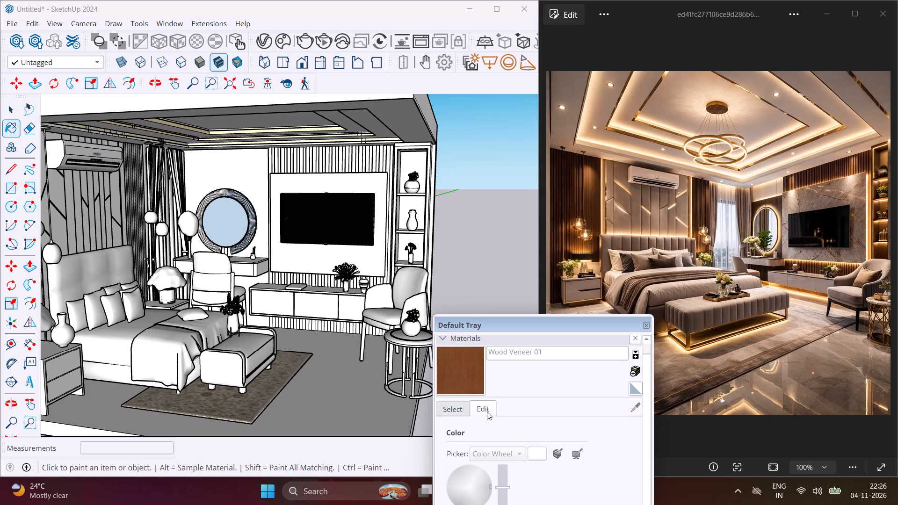
pyautogui.scroll(-4, 492, 437)
pyautogui.scroll(3, 485, 442)
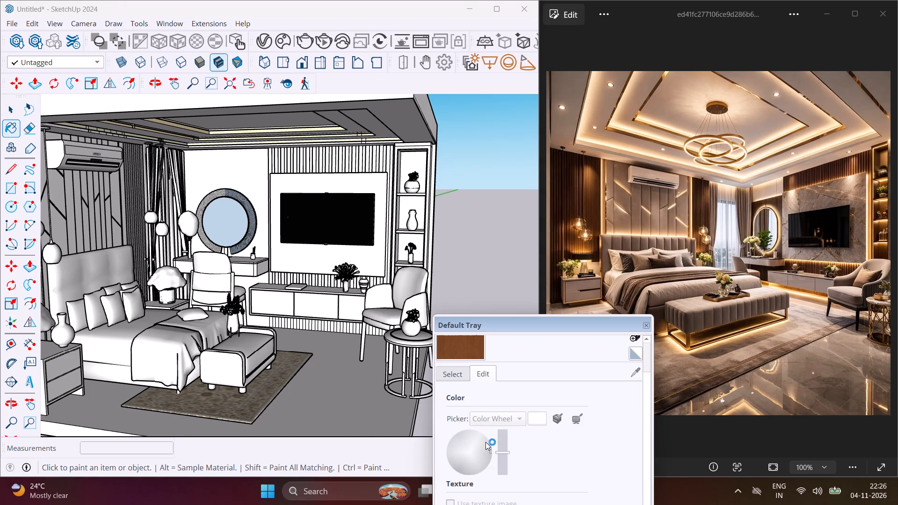
pyautogui.click(453, 373)
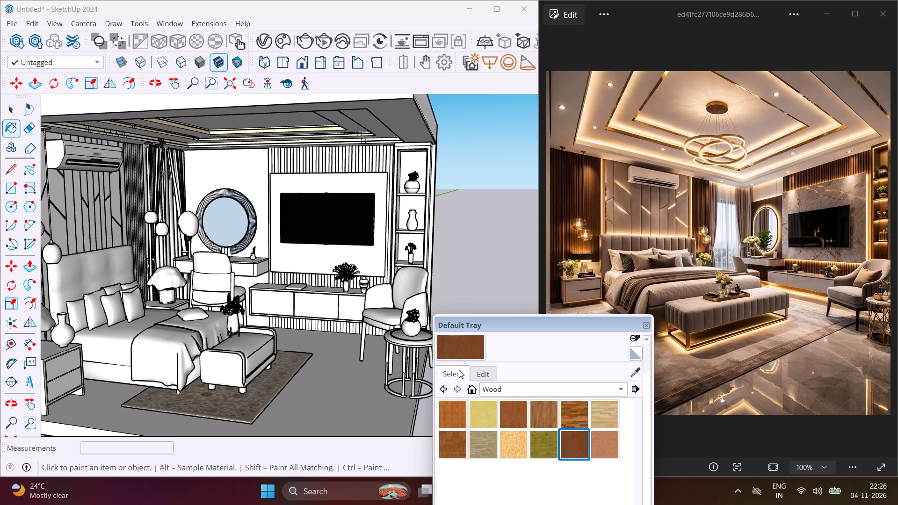
pyautogui.click(457, 352)
# Paint the shelving's outer side panel and front frame, and the narrow strips beside the TV panel, with Wood Veneer 01.
pyautogui.scroll(9, 343, 190)
pyautogui.moveTo(163, 120); pyautogui.dragTo(349, 130, button='middle')
pyautogui.scroll(1, 348, 138)
pyautogui.scroll(3, 417, 151)
pyautogui.click(478, 169)
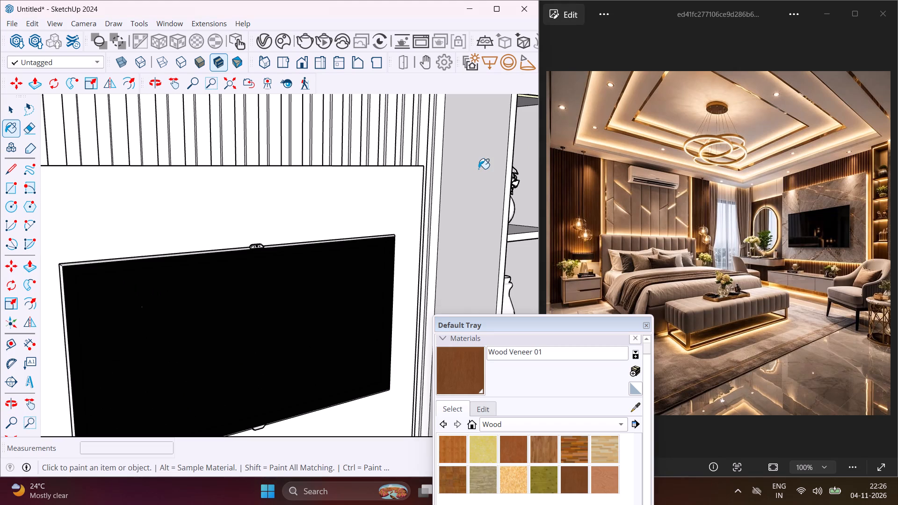
pyautogui.click(507, 223)
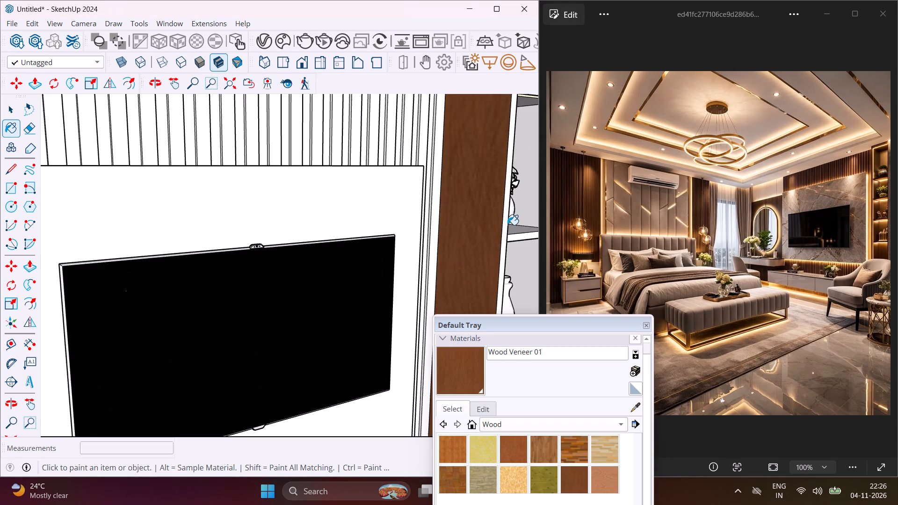
pyautogui.click(511, 241)
pyautogui.scroll(7, 435, 180)
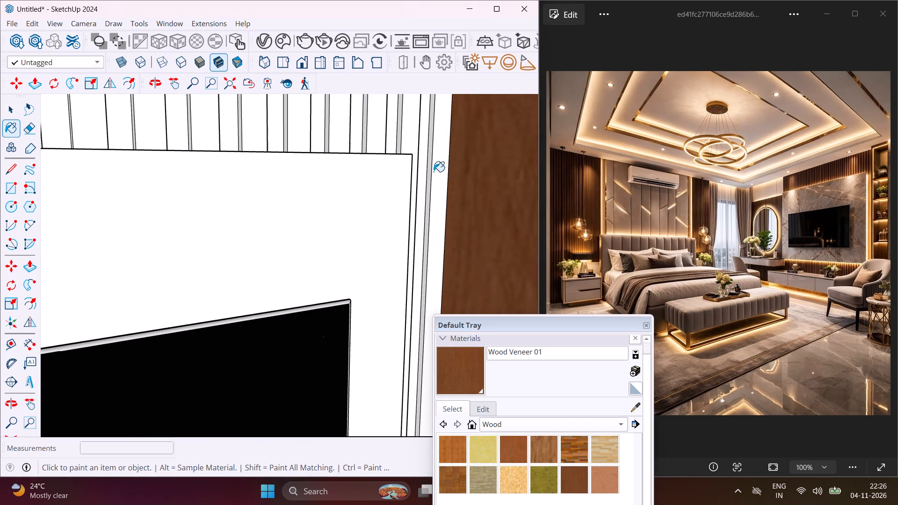
pyautogui.click(434, 172)
pyautogui.click(425, 180)
pyautogui.scroll(3, 423, 191)
pyautogui.click(428, 187)
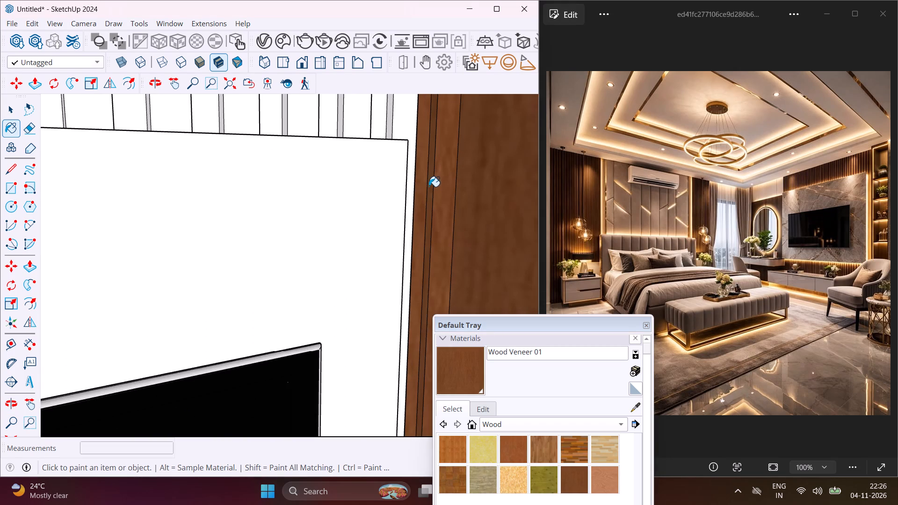
pyautogui.click(414, 166)
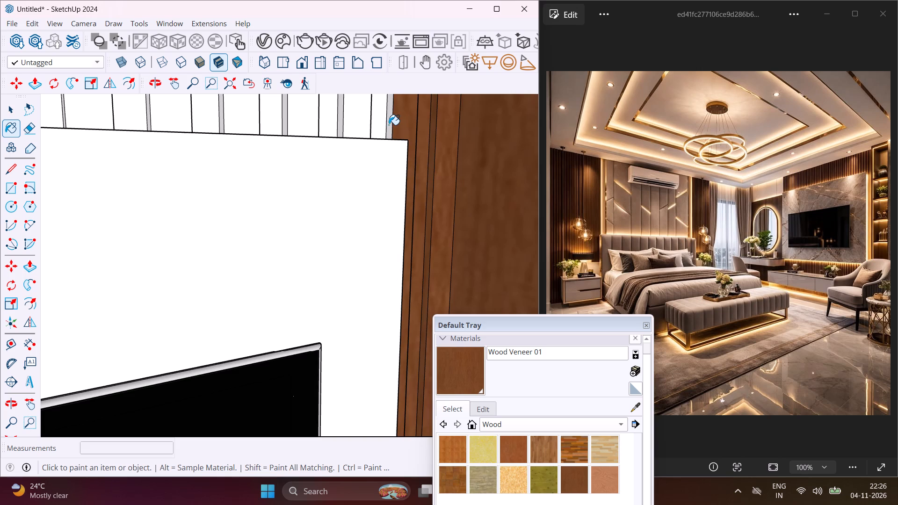
# Paint the slats and grooves above the TV panel with Wood Veneer 01, starting at the end nearest the shelving.
pyautogui.click(389, 125)
pyautogui.click(374, 123)
pyautogui.click(363, 126)
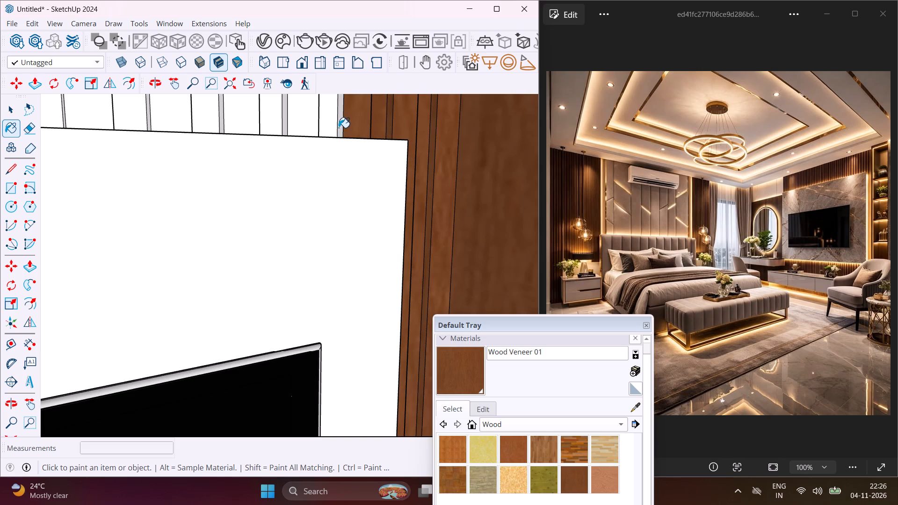
pyautogui.click(340, 128)
pyautogui.click(329, 125)
pyautogui.click(306, 125)
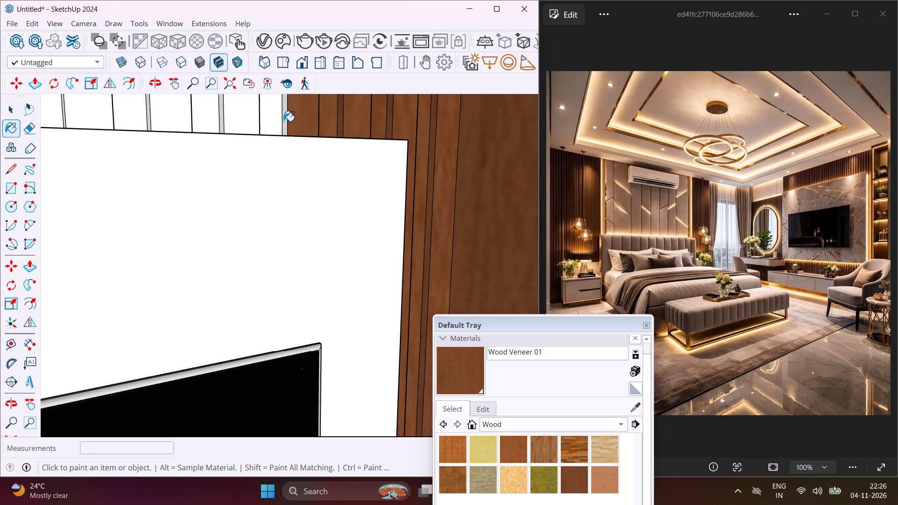
pyautogui.click(283, 121)
pyautogui.click(255, 124)
pyautogui.click(271, 121)
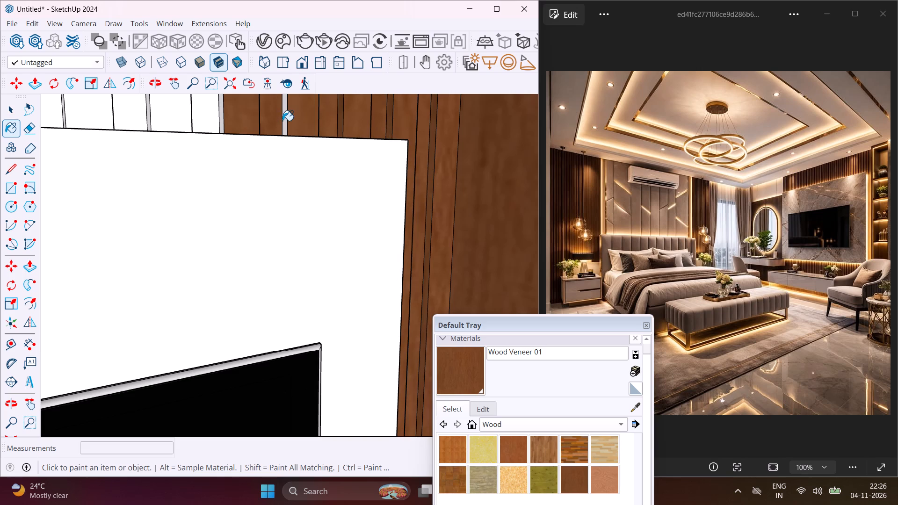
pyautogui.click(284, 120)
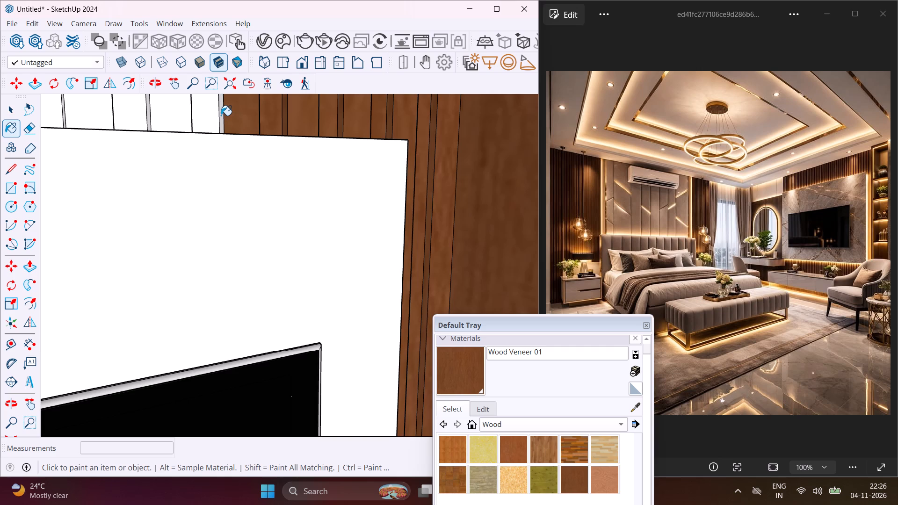
# Continue Wood Veneer 01 across the slats and grooves above the TV panel, working away from the shelving.
pyautogui.click(221, 115)
pyautogui.click(212, 118)
pyautogui.click(183, 119)
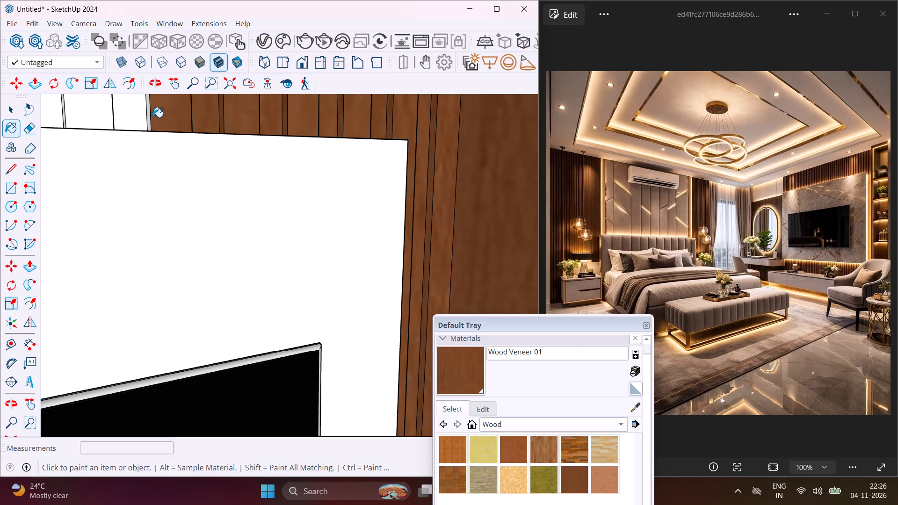
pyautogui.click(148, 114)
pyautogui.click(142, 117)
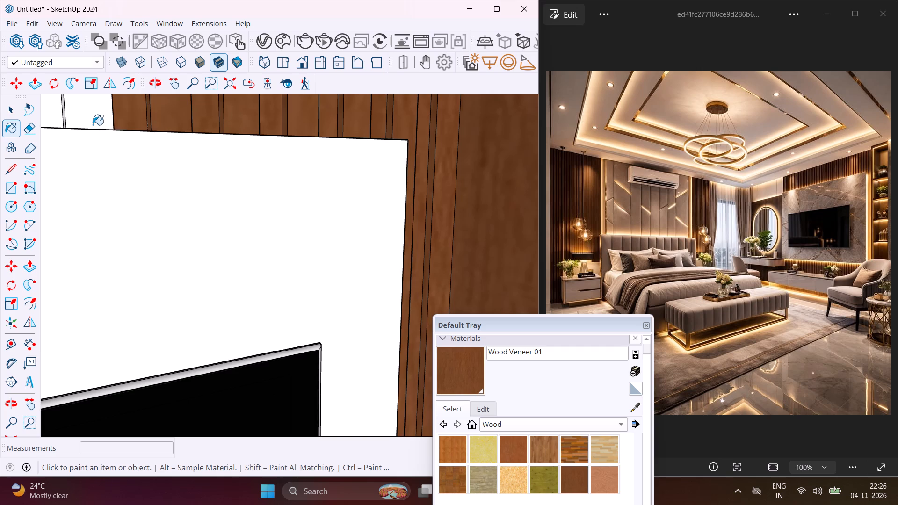
pyautogui.click(91, 123)
pyautogui.click(60, 115)
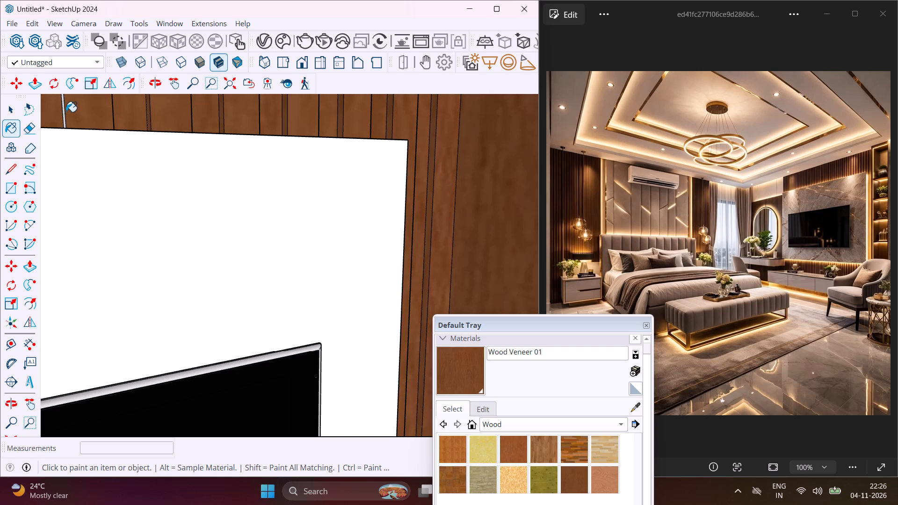
pyautogui.click(65, 112)
pyautogui.click(61, 113)
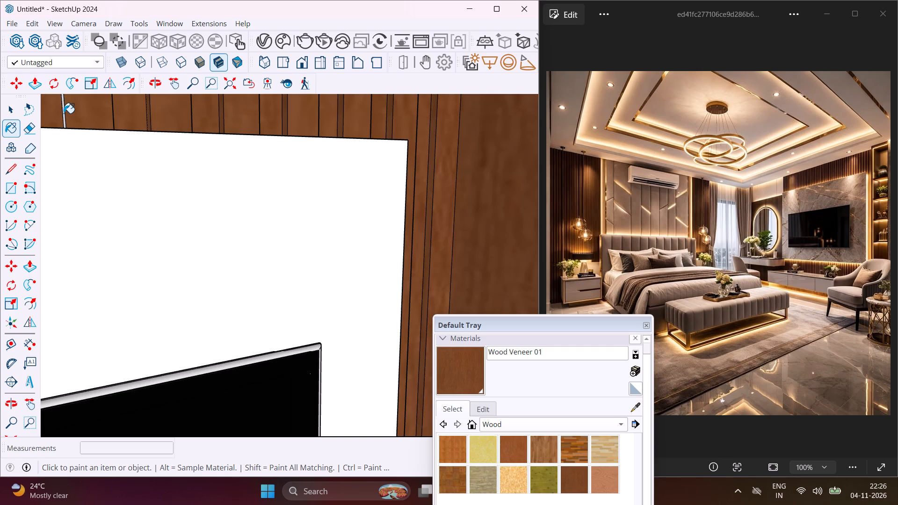
pyautogui.click(64, 113)
# Paint the side walls, backs and dividing shelf of the compartments holding the round flower vase and bottle-shaped vase with Wood Veneer 01.
pyautogui.scroll(-9, 64, 113)
pyautogui.scroll(-1, 117, 121)
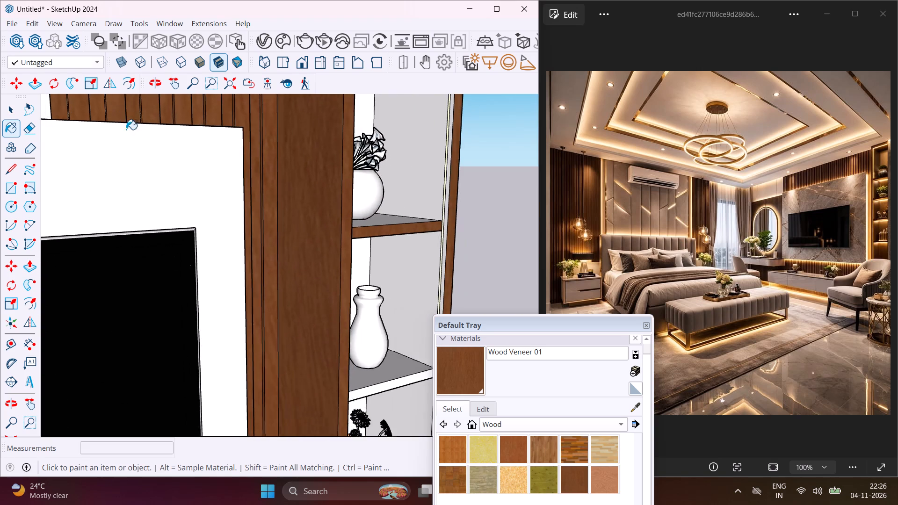
pyautogui.scroll(-1, 126, 130)
pyautogui.click(388, 159)
pyautogui.scroll(7, 419, 175)
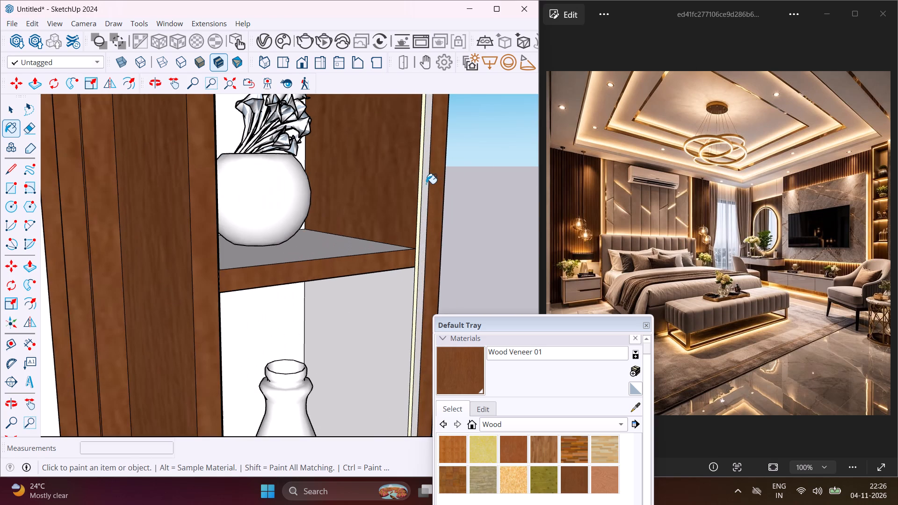
pyautogui.click(428, 185)
pyautogui.click(376, 246)
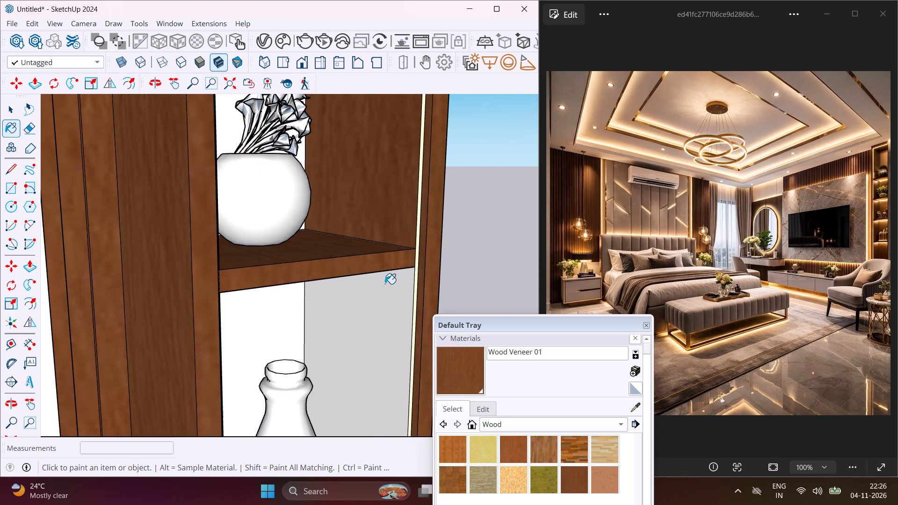
pyautogui.click(387, 291)
pyautogui.click(301, 312)
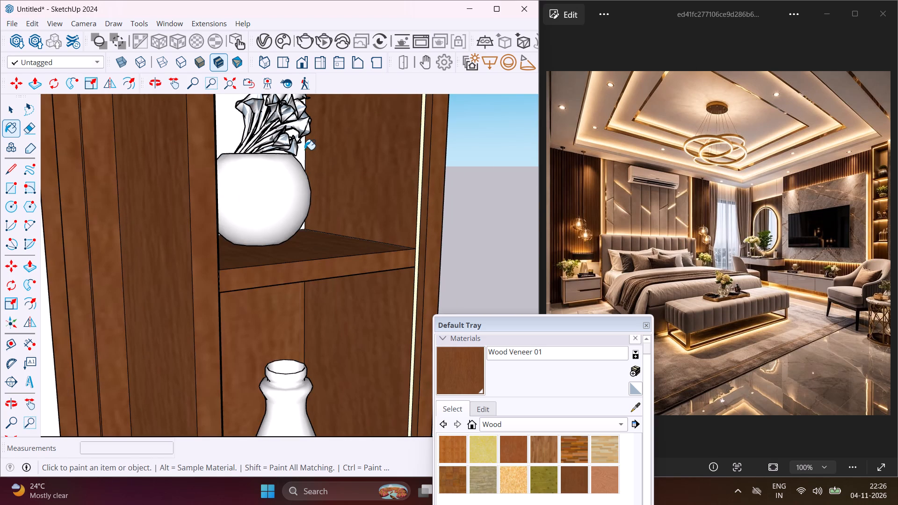
pyautogui.click(304, 150)
# Paint the shelf under the bottle-shaped vase and the side and back of the compartment below with Wood Veneer 01.
pyautogui.scroll(-9, 308, 150)
pyautogui.scroll(2, 321, 316)
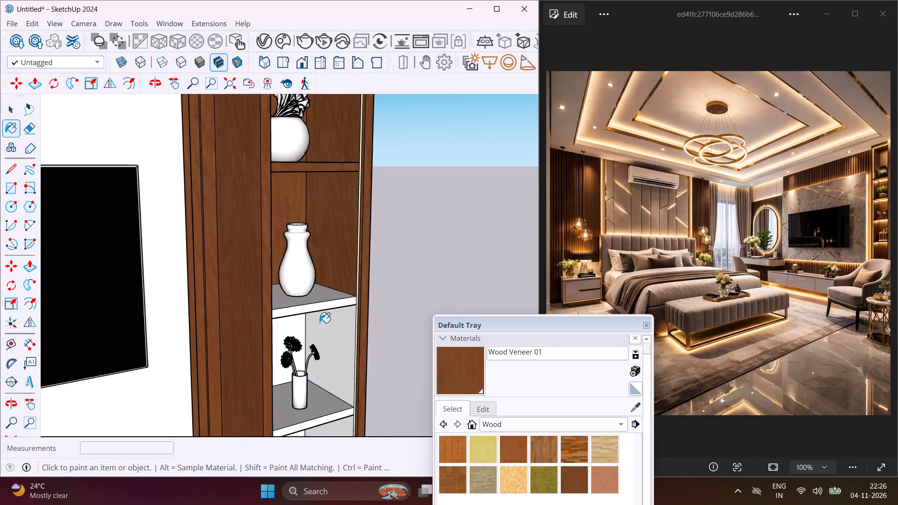
pyautogui.scroll(1, 319, 323)
pyautogui.click(324, 330)
pyautogui.scroll(3, 321, 304)
pyautogui.click(320, 304)
pyautogui.click(308, 294)
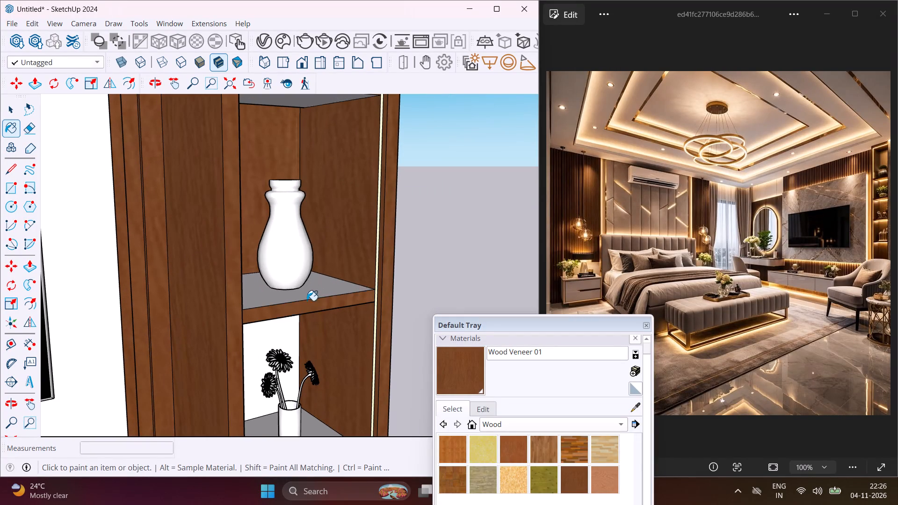
pyautogui.click(290, 328)
# Paint the back of the compartment with the slim black-flower vase, plus its shelf top and front edge, with Wood Veneer 01.
pyautogui.scroll(-5, 309, 354)
pyautogui.click(324, 411)
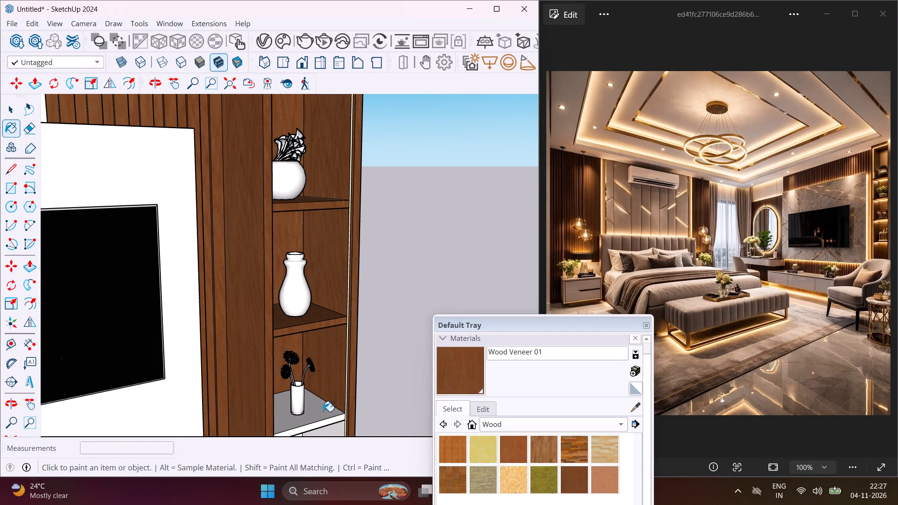
pyautogui.click(324, 420)
pyautogui.click(326, 422)
# Paint the top compartment's ceiling, unpainted side wall and the inner front edges around its light strip with Wood Veneer 01.
pyautogui.moveTo(326, 422); pyautogui.dragTo(259, 321, button='middle')
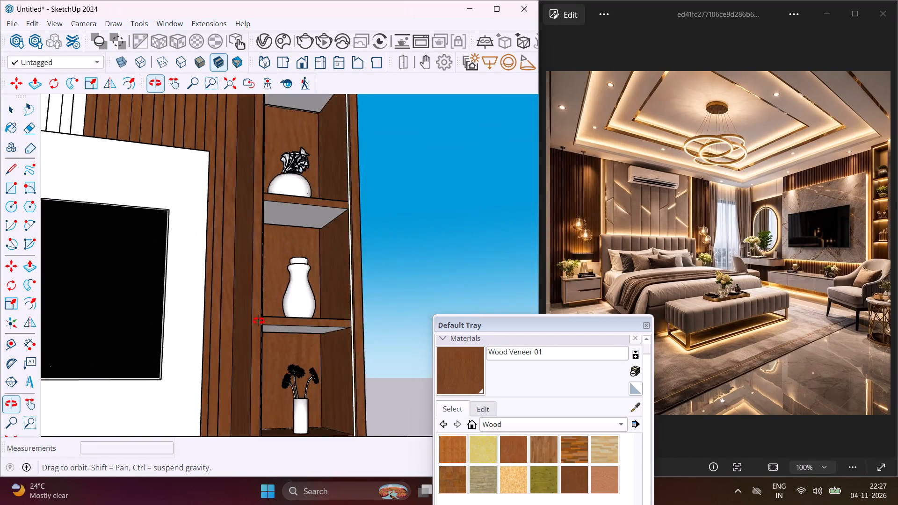
pyautogui.moveTo(259, 321); pyautogui.dragTo(232, 269, button='middle')
pyautogui.scroll(-3, 232, 269)
pyautogui.scroll(2, 329, 109)
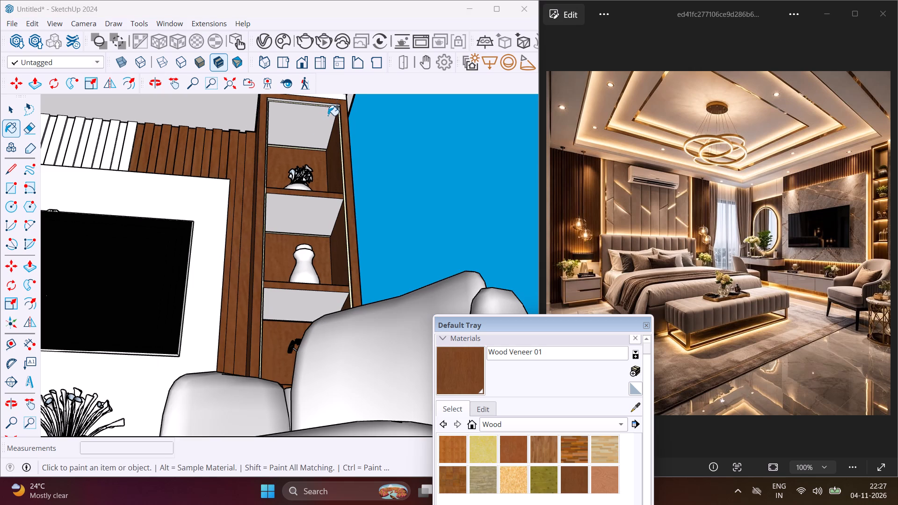
pyautogui.click(328, 115)
pyautogui.scroll(11, 333, 106)
pyautogui.click(336, 103)
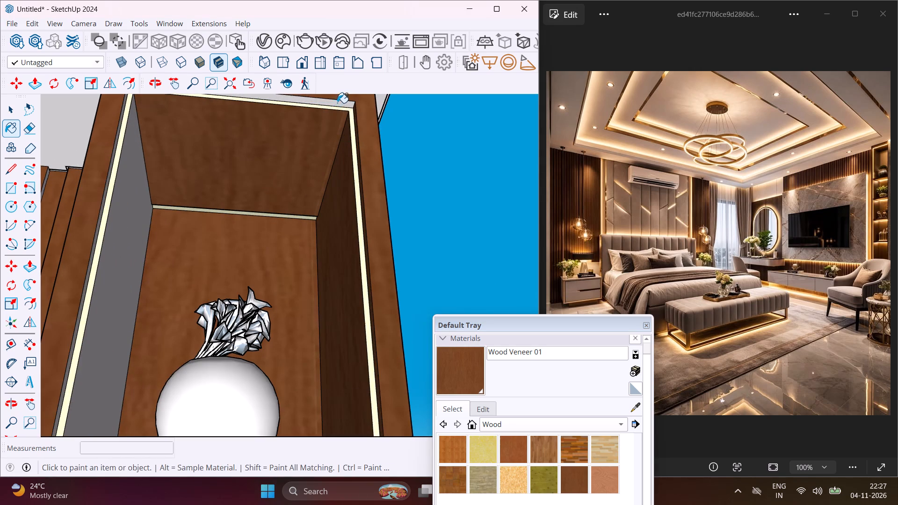
pyautogui.scroll(-5, 332, 150)
pyautogui.moveTo(289, 199); pyautogui.dragTo(168, 278, button='middle')
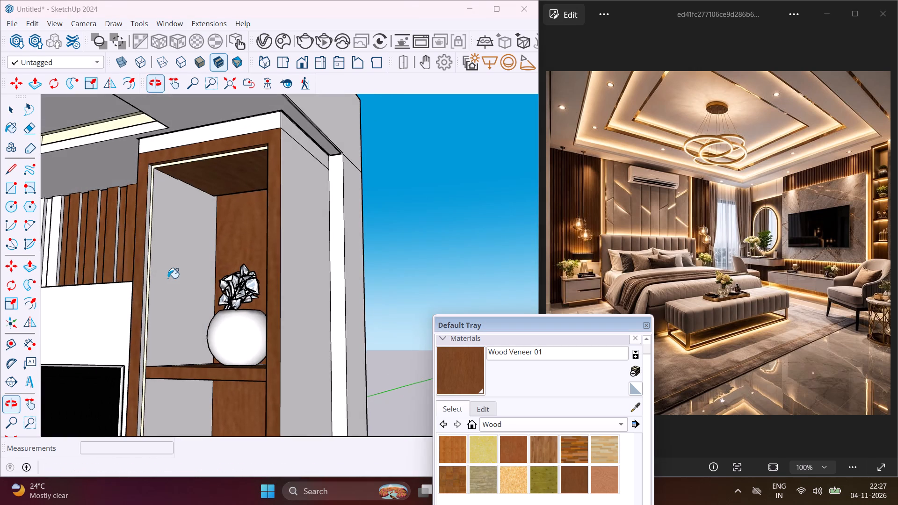
pyautogui.click(168, 278)
pyautogui.scroll(5, 158, 233)
pyautogui.click(143, 222)
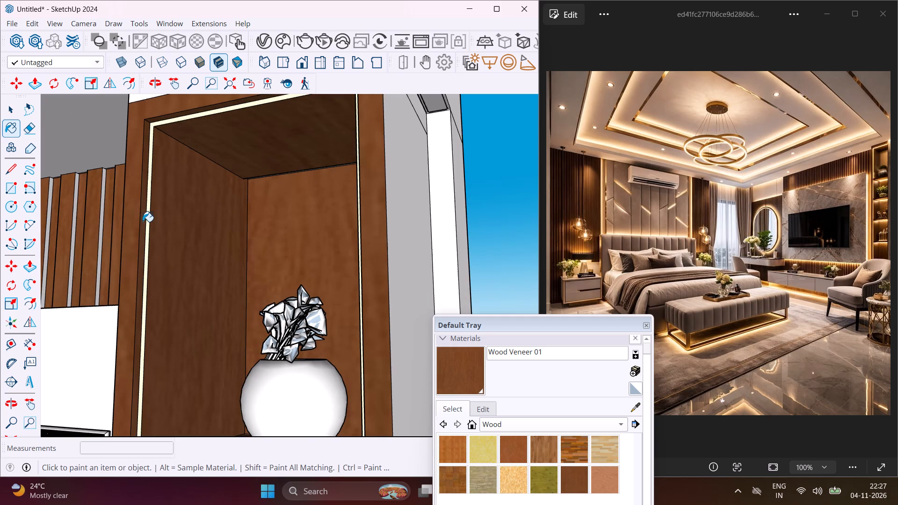
# Paint the unpainted side wall of the upper bottle-vase compartment and the underside of the shelf above it with Wood Veneer 01.
pyautogui.moveTo(213, 217); pyautogui.dragTo(307, 231, button='middle')
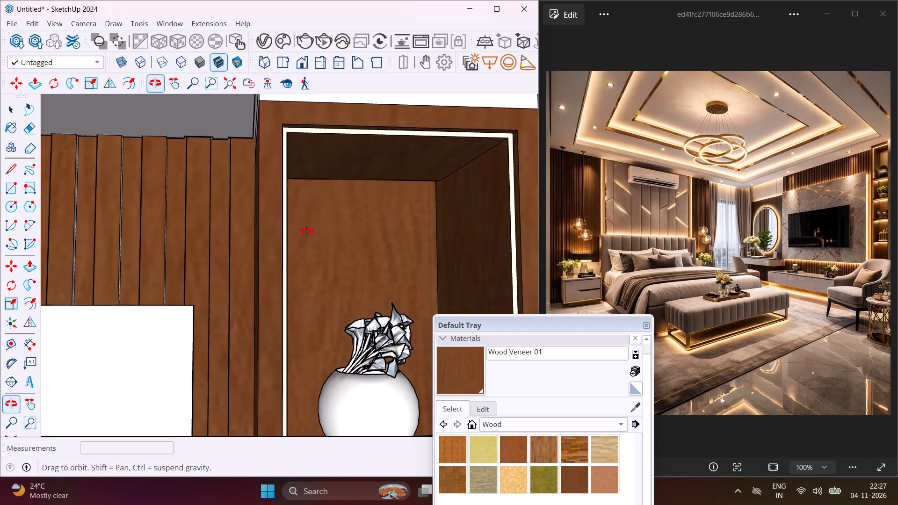
pyautogui.moveTo(307, 231); pyautogui.dragTo(156, 212, button='middle')
pyautogui.scroll(-6, 186, 182)
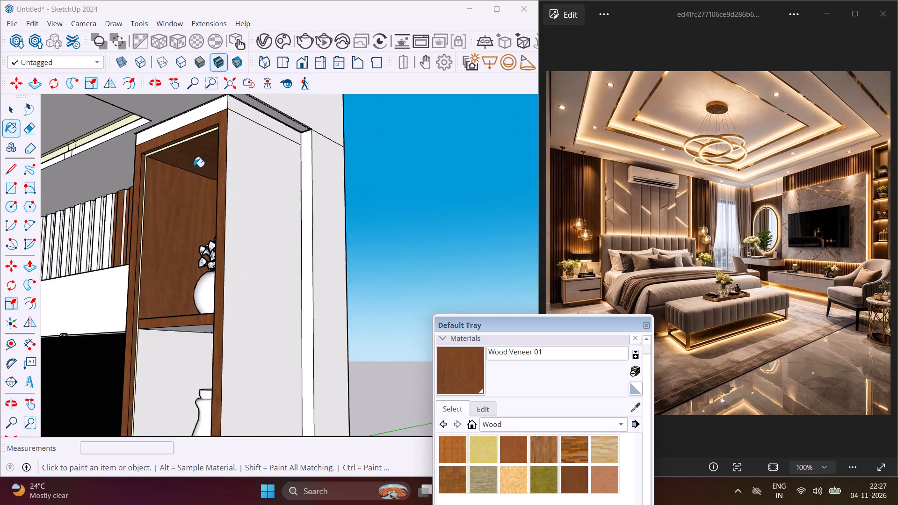
pyautogui.scroll(-3, 194, 167)
pyautogui.scroll(4, 177, 303)
pyautogui.click(176, 303)
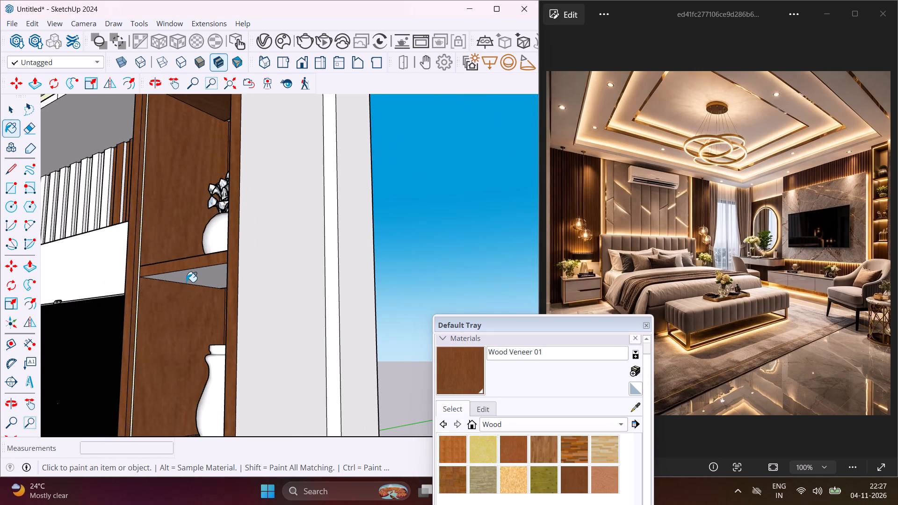
pyautogui.click(186, 282)
# Paint the shelving unit's outer side panel and the front and side of its top fascia with Wood Veneer 01.
pyautogui.moveTo(186, 281); pyautogui.dragTo(302, 251, button='middle')
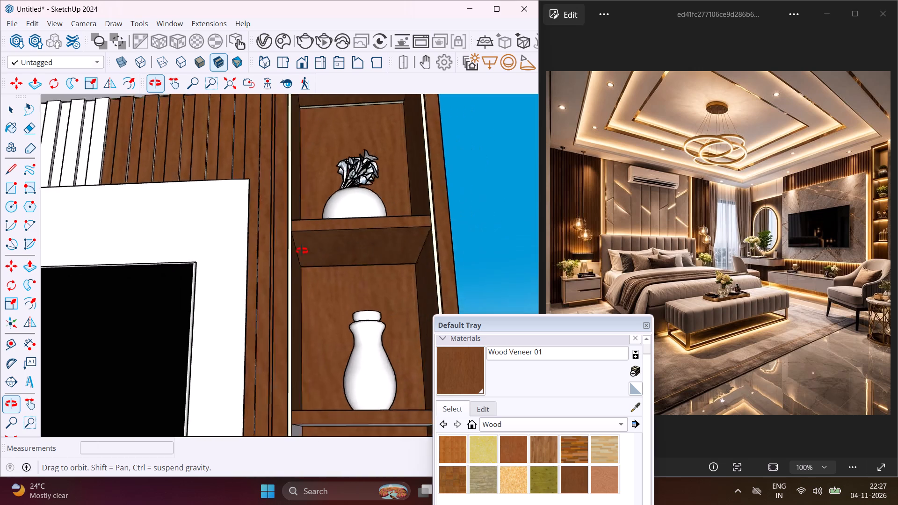
pyautogui.moveTo(302, 251); pyautogui.dragTo(209, 247, button='middle')
pyautogui.scroll(-14, 202, 237)
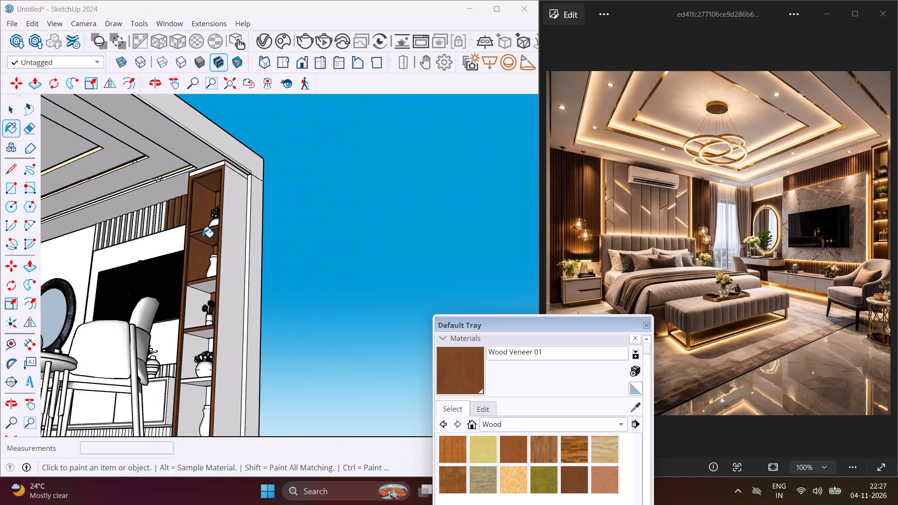
pyautogui.click(227, 281)
pyautogui.scroll(6, 236, 150)
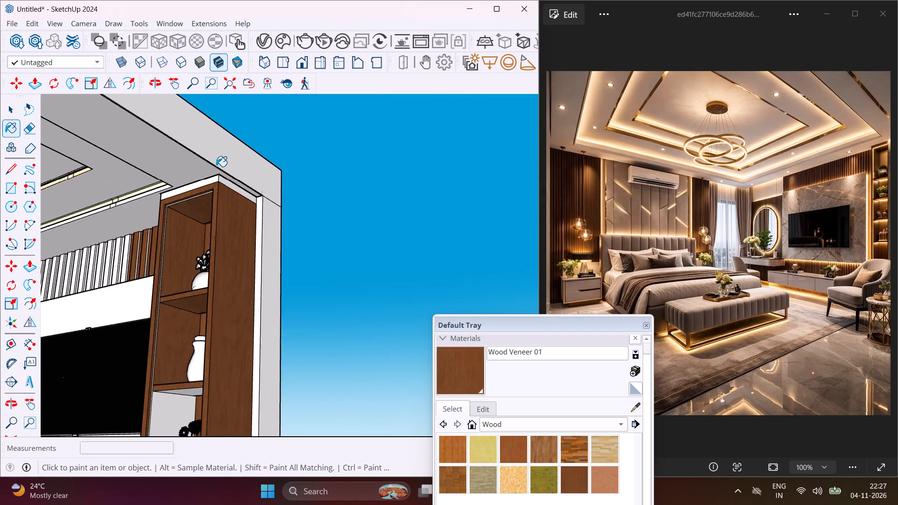
pyautogui.scroll(11, 216, 166)
pyautogui.click(206, 188)
pyautogui.click(247, 189)
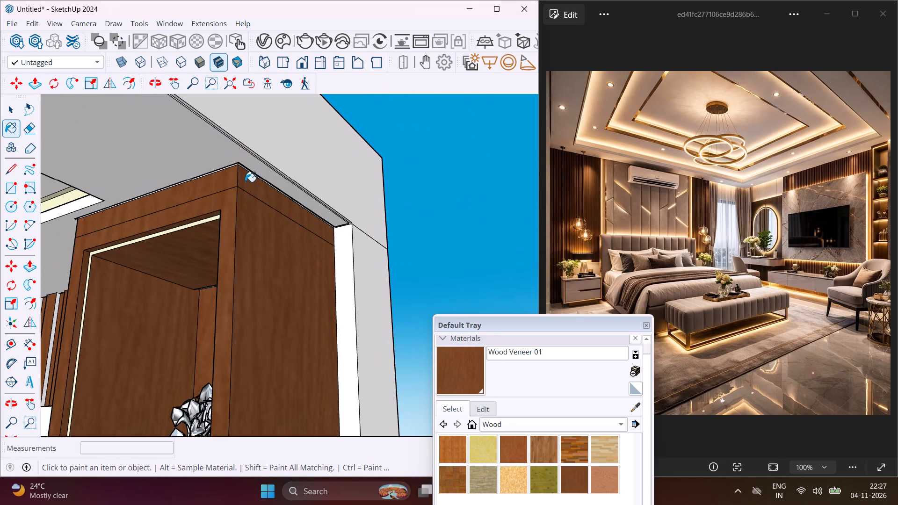
# Paint the thin strips between the shelving unit's top fascia and the ceiling, front and side, with Wood Veneer 01.
pyautogui.scroll(17, 241, 178)
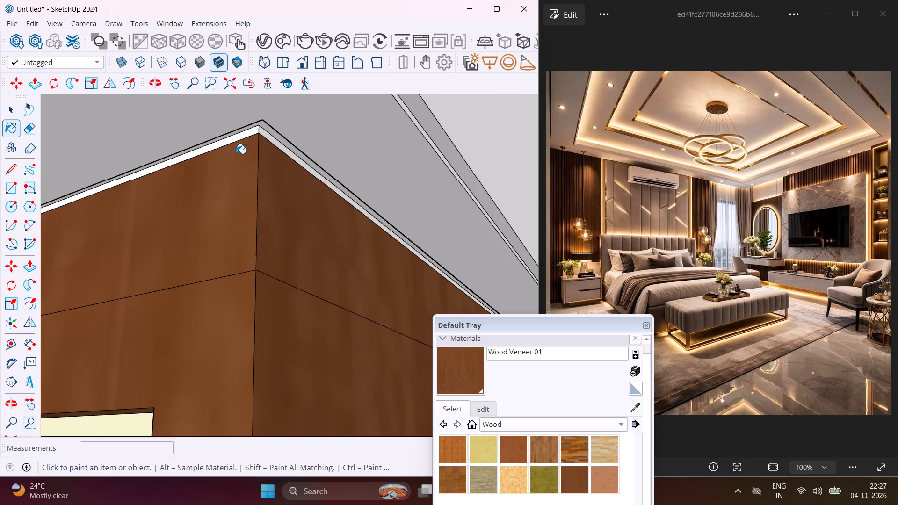
pyautogui.scroll(4, 236, 153)
pyautogui.click(247, 125)
pyautogui.click(285, 130)
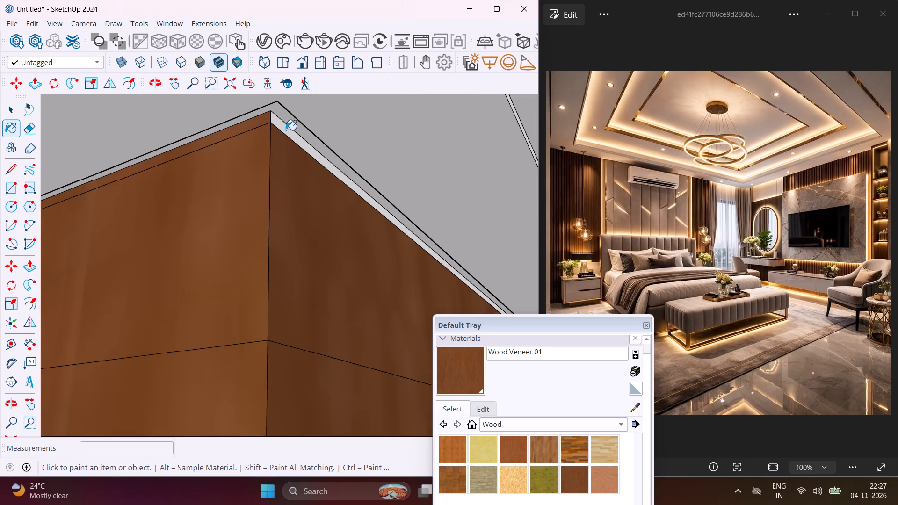
# Paint the side wall of the lower round-vase compartment and the underside of the shelf above it with Wood Veneer 01.
pyautogui.scroll(-19, 248, 158)
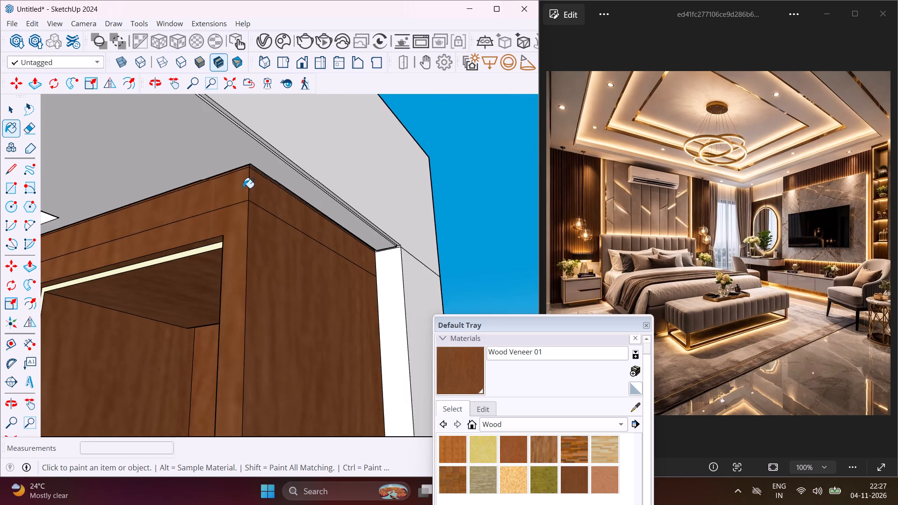
pyautogui.scroll(-19, 239, 191)
pyautogui.scroll(-7, 234, 210)
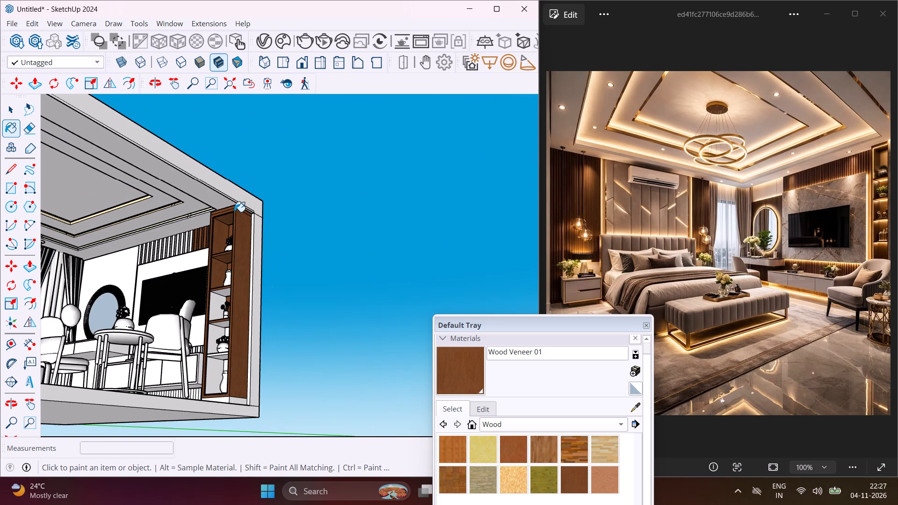
pyautogui.scroll(9, 213, 337)
pyautogui.click(213, 338)
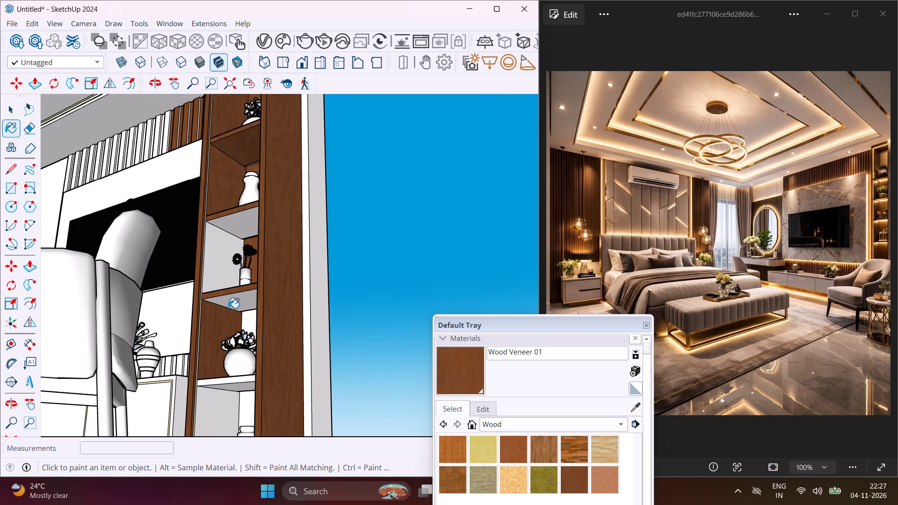
pyautogui.click(228, 304)
# Paint the bottom compartment's side wall and back, and the front edge and underside of the shelf above, with Wood Veneer 01.
pyautogui.click(216, 406)
pyautogui.click(221, 383)
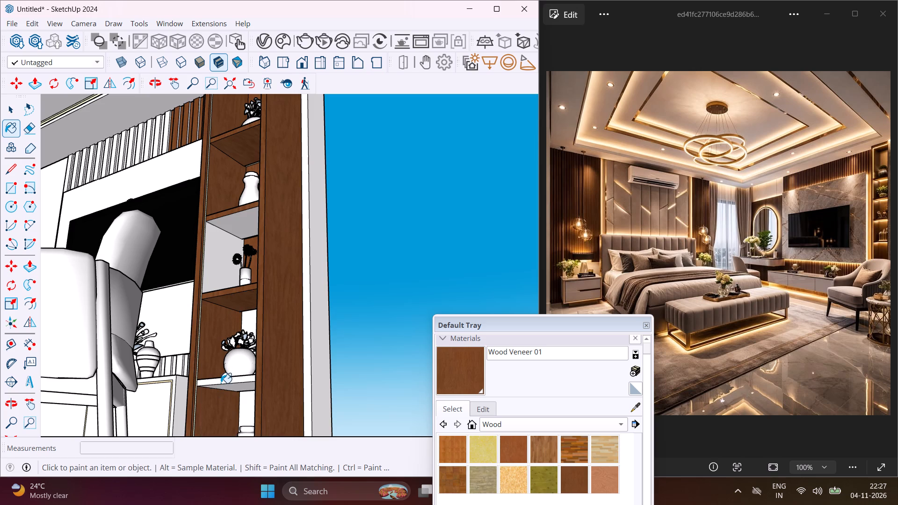
pyautogui.click(226, 385)
pyautogui.click(229, 387)
pyautogui.scroll(3, 231, 394)
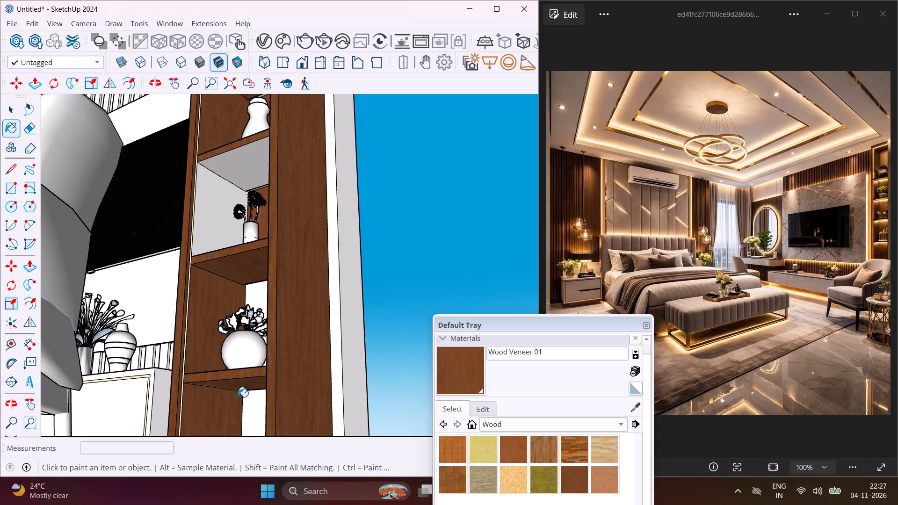
pyautogui.click(245, 397)
# Paint the lower round-vase compartment's back and the slim-vase compartment's side wall and ceiling with Wood Veneer 01.
pyautogui.moveTo(223, 394); pyautogui.dragTo(247, 401, button='middle')
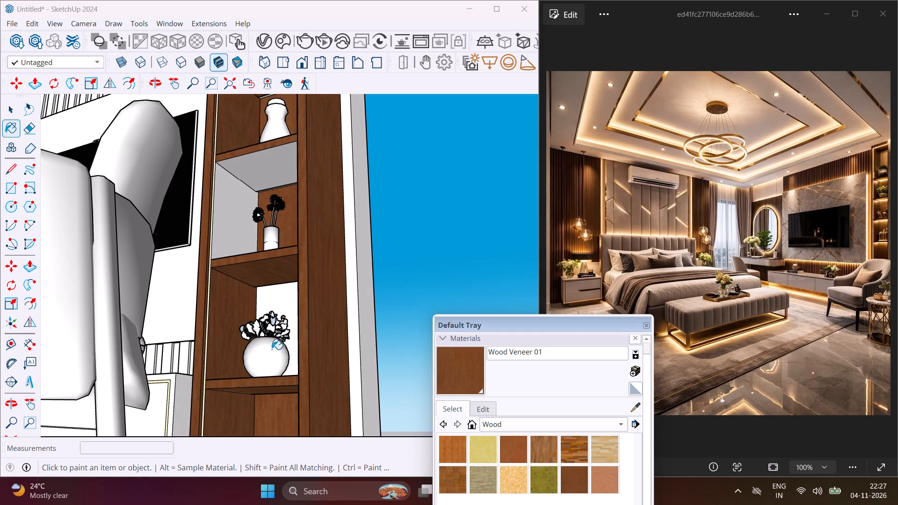
pyautogui.click(283, 296)
pyautogui.click(237, 231)
pyautogui.click(253, 166)
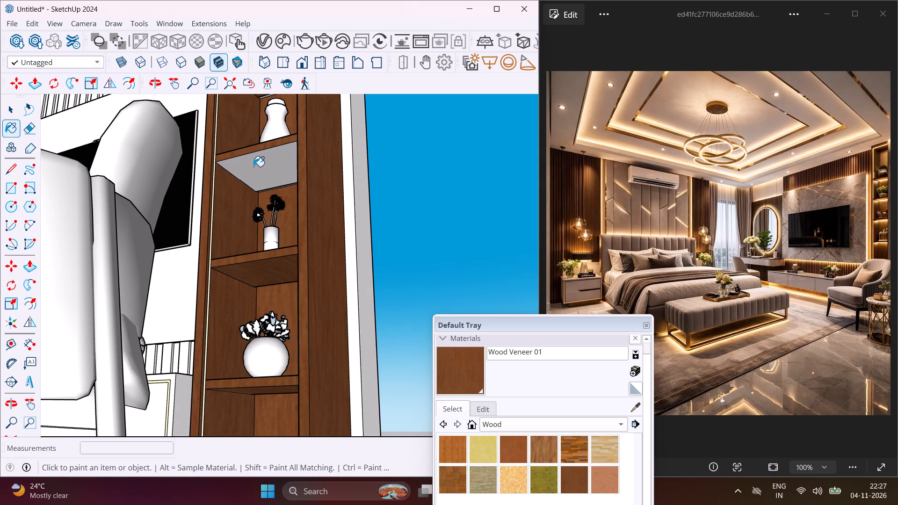
# Paint the front and both sides of the shelving unit's base plinth with Wood Veneer 01.
pyautogui.scroll(-9, 222, 201)
pyautogui.scroll(4, 243, 347)
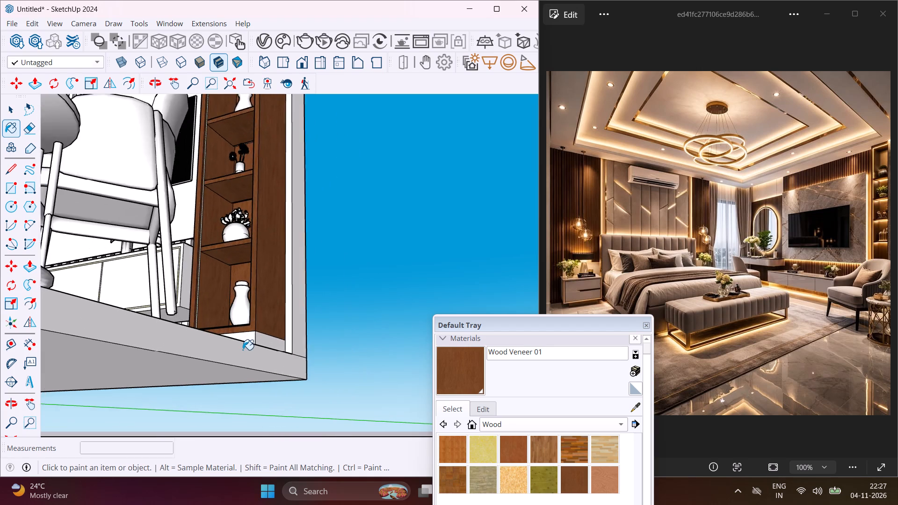
pyautogui.scroll(3, 243, 350)
pyautogui.click(249, 337)
pyautogui.click(269, 337)
pyautogui.moveTo(261, 328); pyautogui.dragTo(289, 378, button='middle')
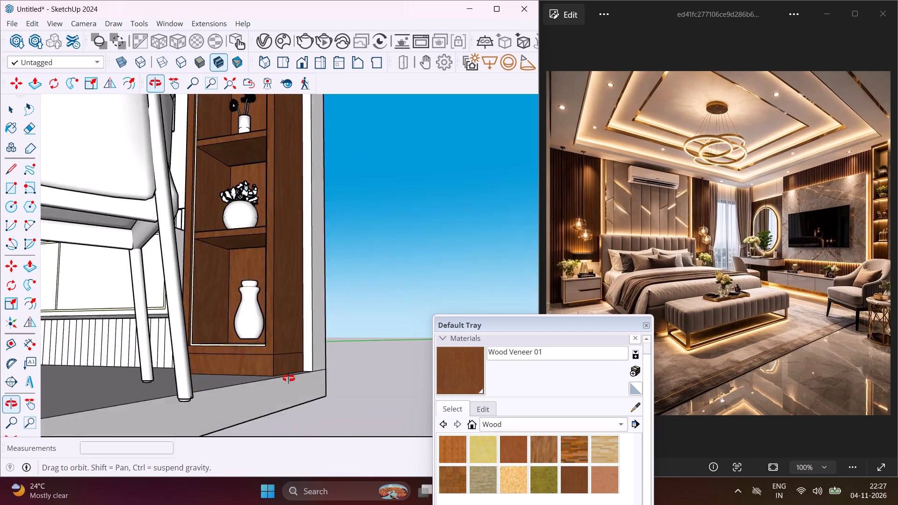
pyautogui.moveTo(289, 378); pyautogui.dragTo(453, 435, button='middle')
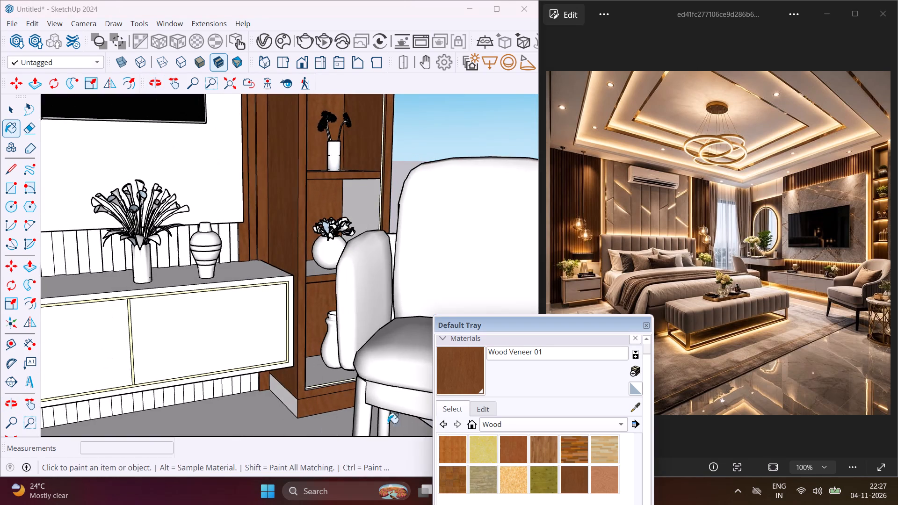
pyautogui.scroll(3, 371, 418)
pyautogui.scroll(3, 292, 404)
pyautogui.click(275, 400)
# Paint the bottom compartment's floor, remaining side wall and the floor's front edge below the light strip with Wood Veneer 01.
pyautogui.scroll(1, 307, 374)
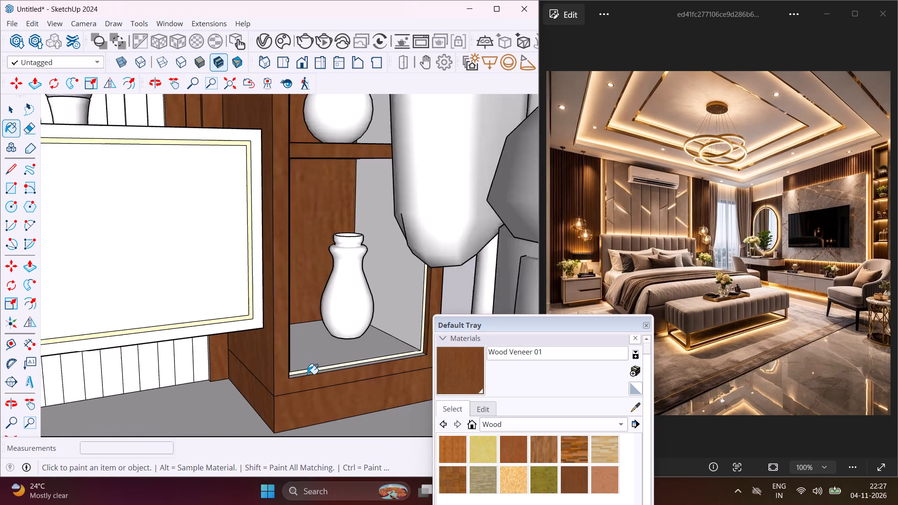
pyautogui.scroll(2, 307, 374)
pyautogui.click(308, 363)
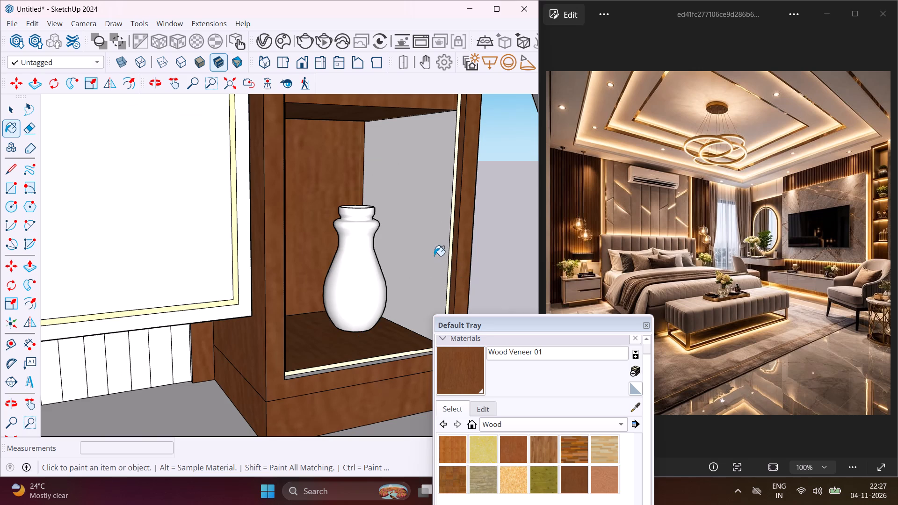
pyautogui.click(434, 255)
pyautogui.scroll(7, 384, 364)
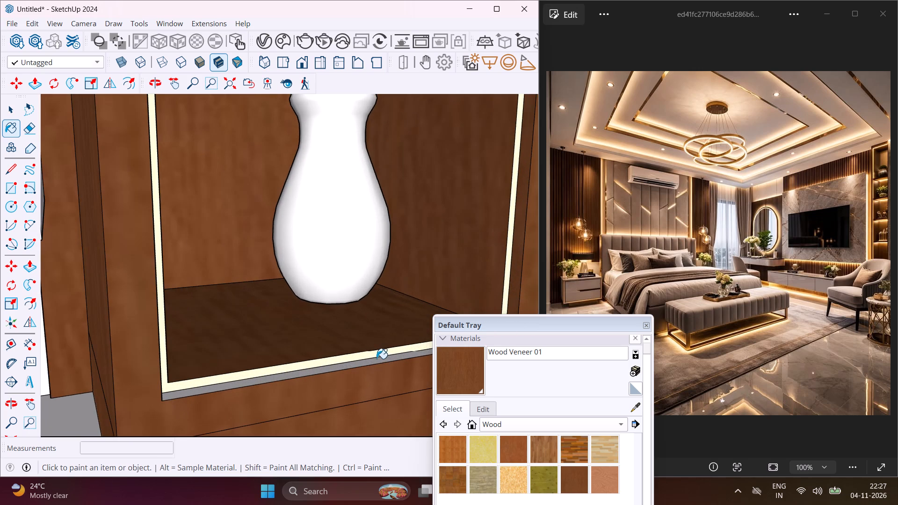
pyautogui.click(377, 361)
pyautogui.scroll(1, 374, 363)
pyautogui.moveTo(374, 363); pyautogui.dragTo(134, 399, button='middle')
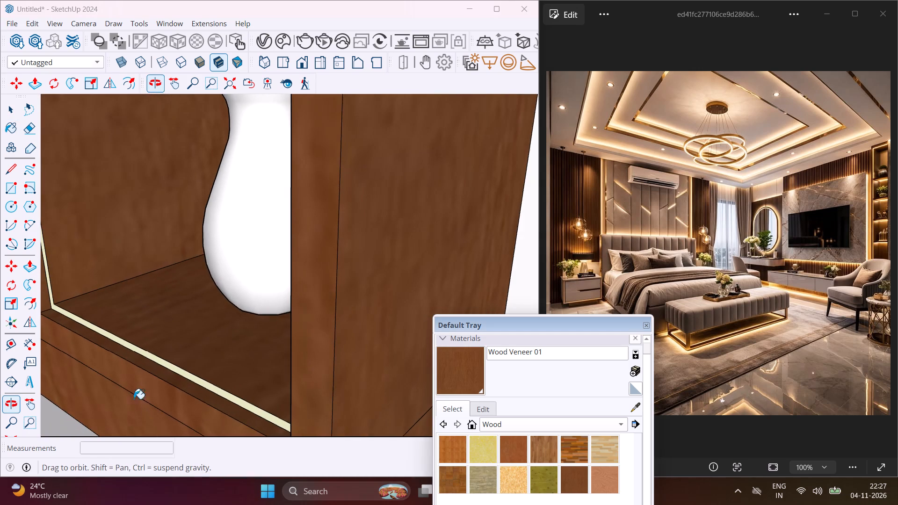
# Paint the first strips at the outer edge of the slatted wall panel behind the mushroom-lamp nightstand with Wood Veneer 01.
pyautogui.scroll(-11, 283, 311)
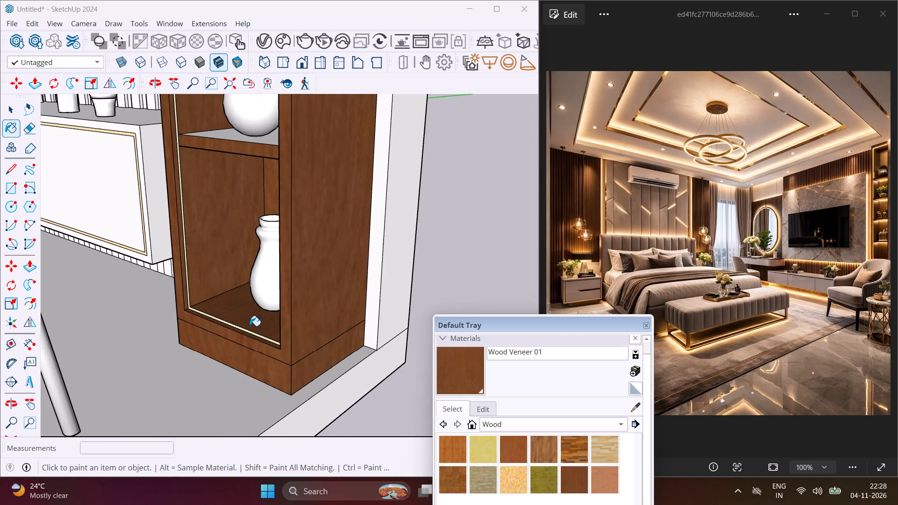
pyautogui.scroll(-10, 186, 279)
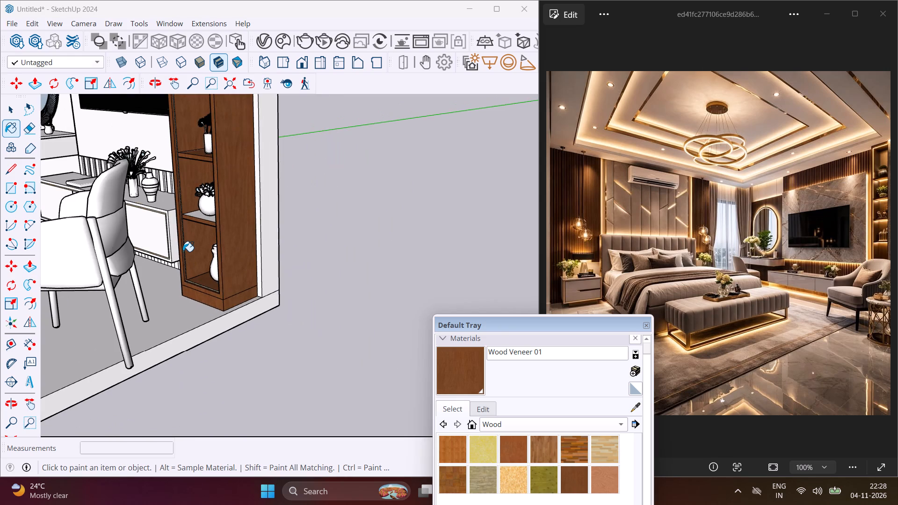
pyautogui.scroll(-16, 183, 252)
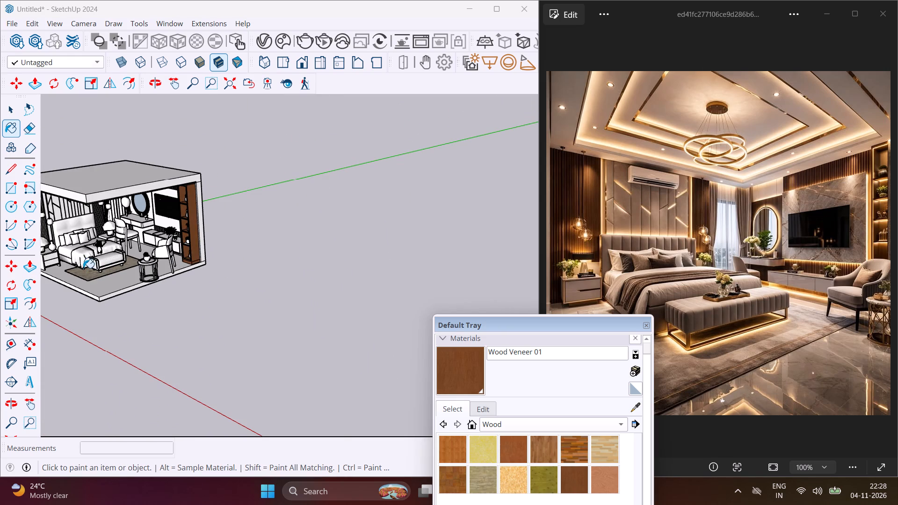
pyautogui.scroll(-9, 83, 268)
pyautogui.scroll(12, 62, 246)
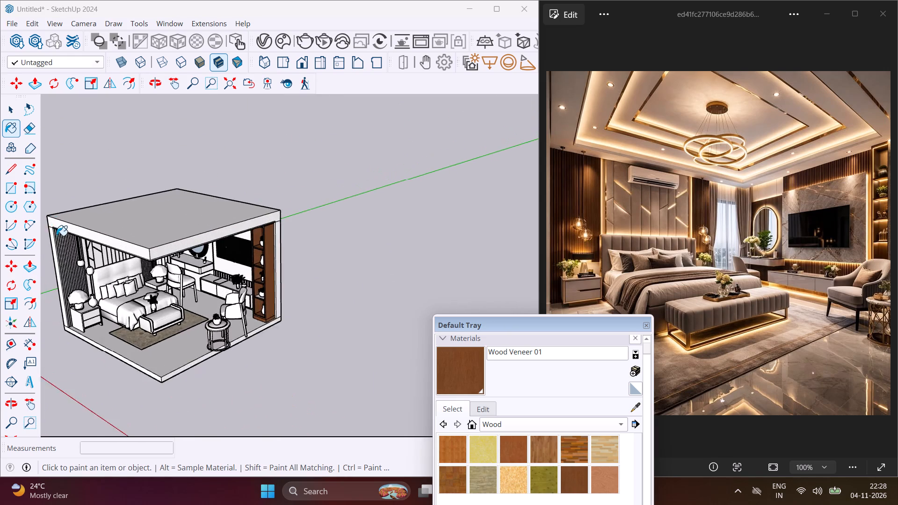
pyautogui.scroll(20, 57, 236)
pyautogui.scroll(7, 57, 236)
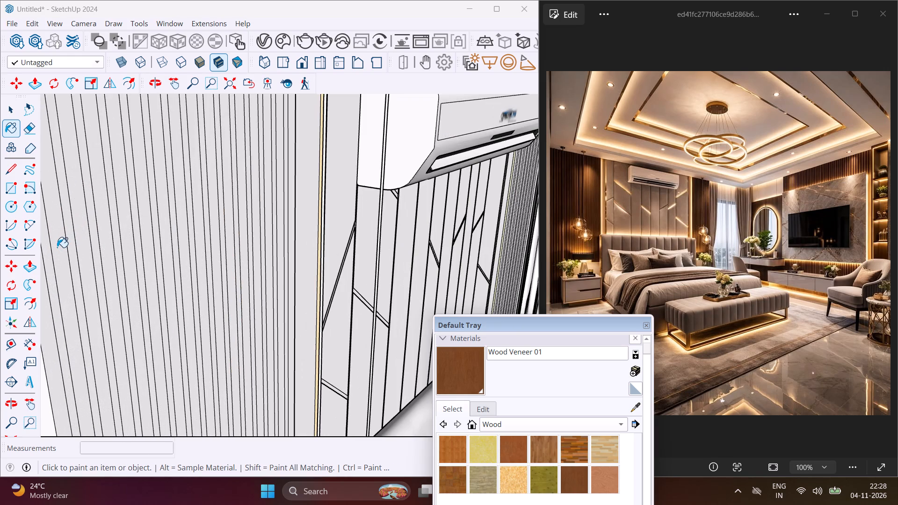
pyautogui.moveTo(80, 245); pyautogui.dragTo(115, 223, button='middle')
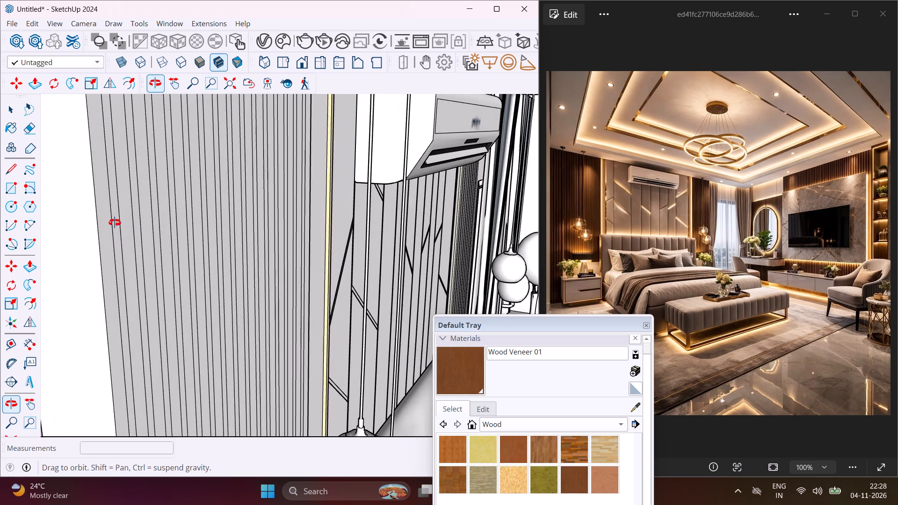
pyautogui.moveTo(115, 223); pyautogui.dragTo(114, 223, button='middle')
pyautogui.scroll(3, 105, 223)
pyautogui.click(105, 223)
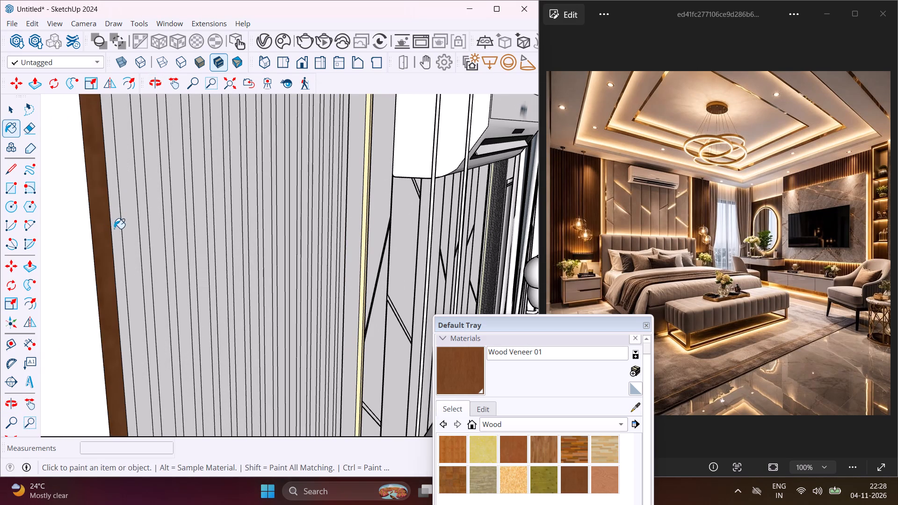
pyautogui.click(116, 230)
pyautogui.moveTo(126, 231); pyautogui.dragTo(133, 232)
pyautogui.moveTo(143, 232); pyautogui.dragTo(148, 232)
pyautogui.click(158, 231)
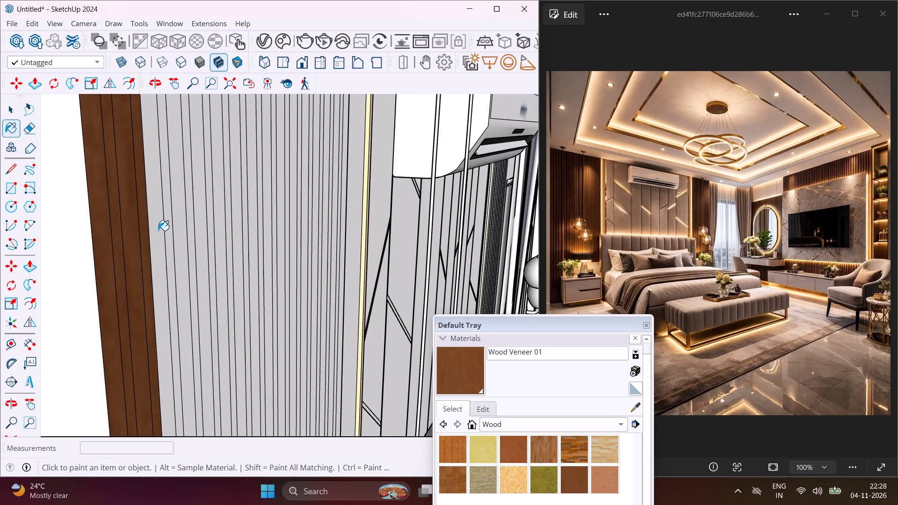
pyautogui.click(168, 223)
# Continue Wood Veneer 01 across the middle strips of the same slatted panel, working toward the headboard wall.
pyautogui.scroll(4, 168, 223)
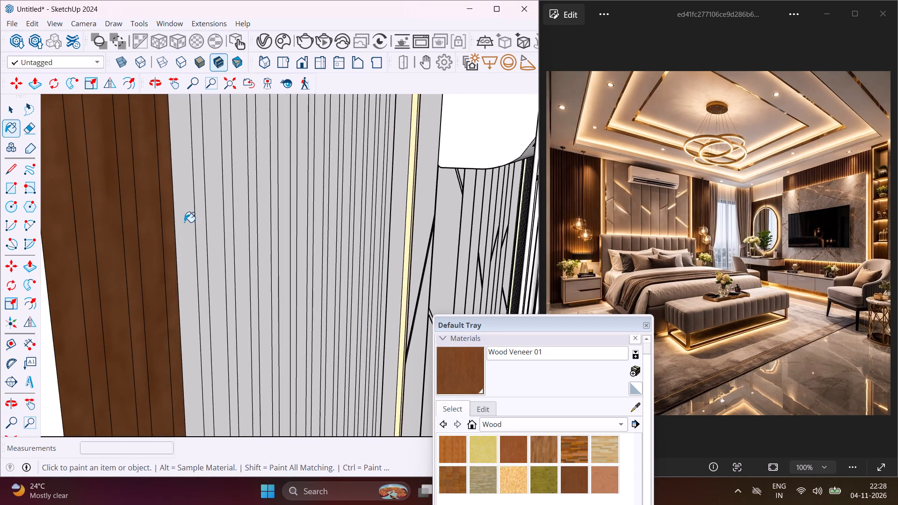
pyautogui.click(185, 222)
pyautogui.click(202, 220)
pyautogui.click(216, 220)
pyautogui.click(230, 217)
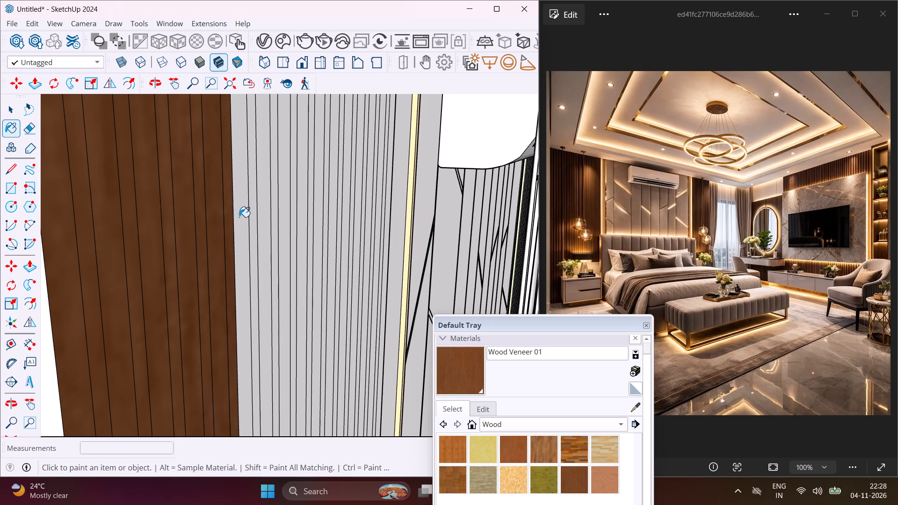
pyautogui.click(239, 217)
pyautogui.click(251, 217)
pyautogui.click(267, 212)
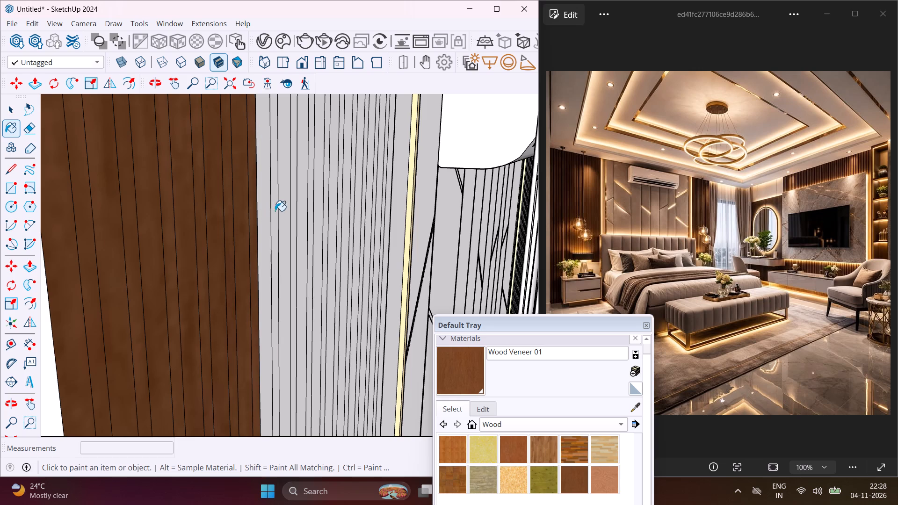
pyautogui.click(275, 211)
pyautogui.click(281, 211)
pyautogui.click(289, 210)
pyautogui.click(296, 210)
pyautogui.click(297, 206)
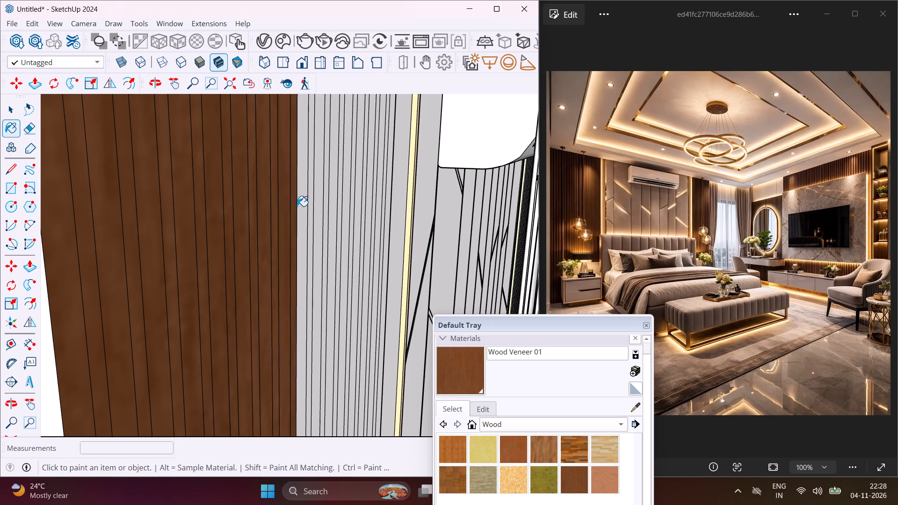
# Paint the remaining narrow strips of this slatted panel with Wood Veneer 01, up to its edge beside the light strip.
pyautogui.scroll(6, 300, 208)
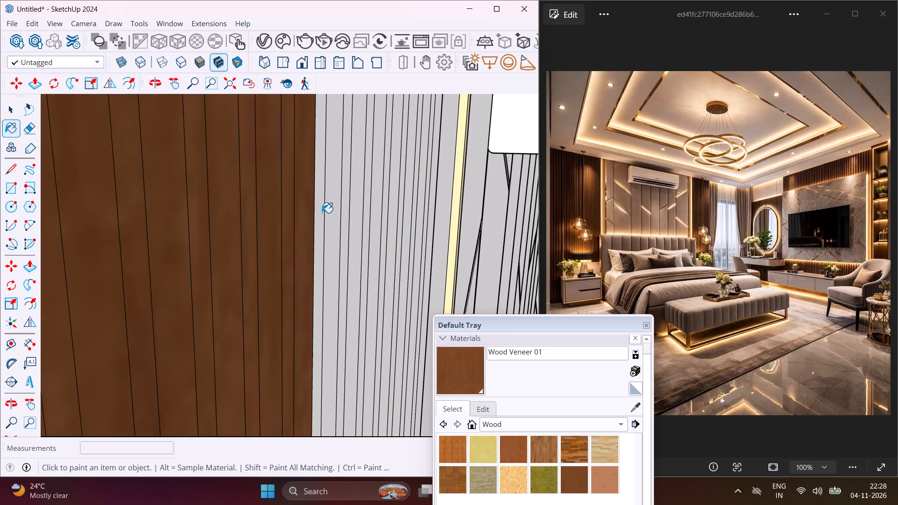
pyautogui.click(320, 211)
pyautogui.click(336, 209)
pyautogui.click(345, 209)
pyautogui.click(352, 209)
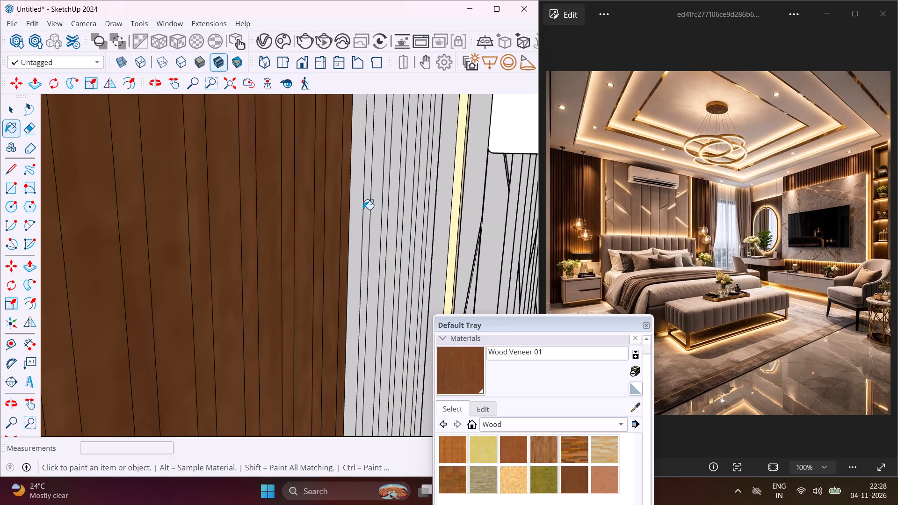
pyautogui.click(369, 209)
pyautogui.moveTo(376, 208); pyautogui.dragTo(382, 208)
pyautogui.click(385, 208)
pyautogui.click(390, 207)
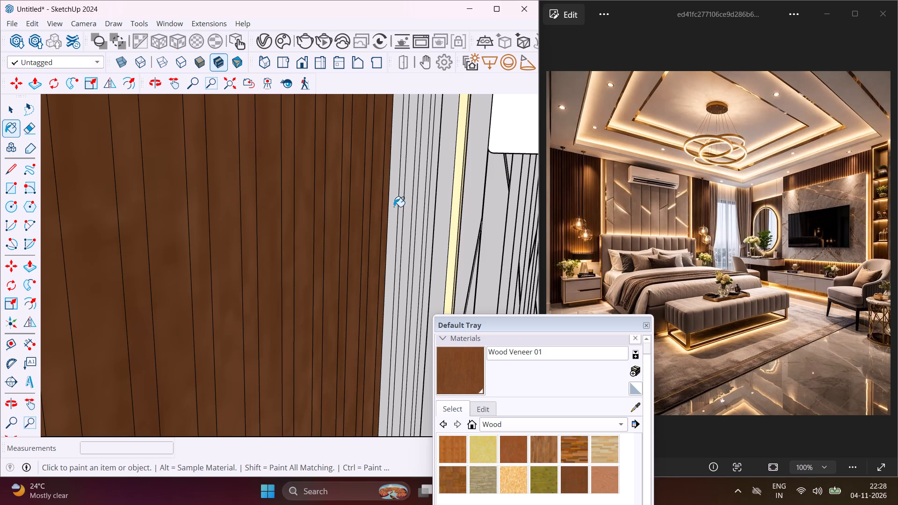
pyautogui.moveTo(397, 206); pyautogui.dragTo(402, 205)
pyautogui.click(405, 205)
pyautogui.moveTo(408, 206); pyautogui.dragTo(412, 206)
pyautogui.click(416, 207)
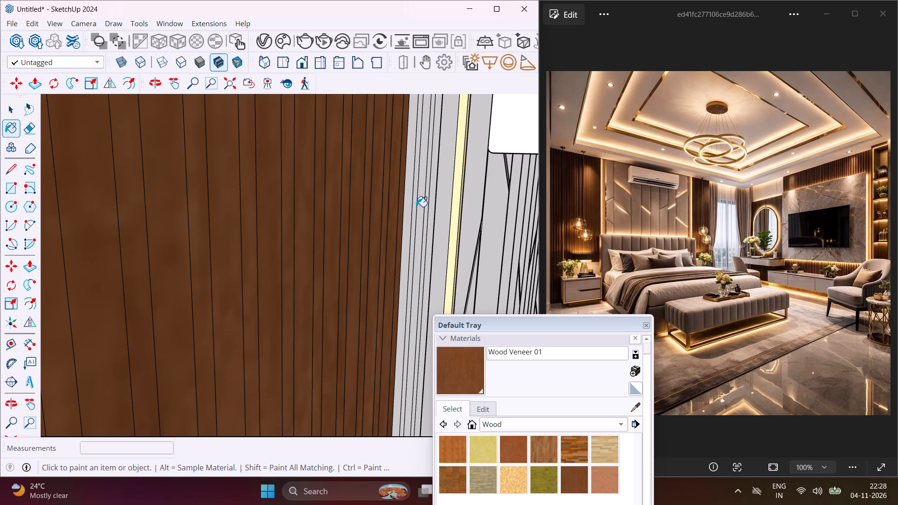
pyautogui.scroll(3, 410, 203)
pyautogui.click(404, 202)
pyautogui.click(426, 201)
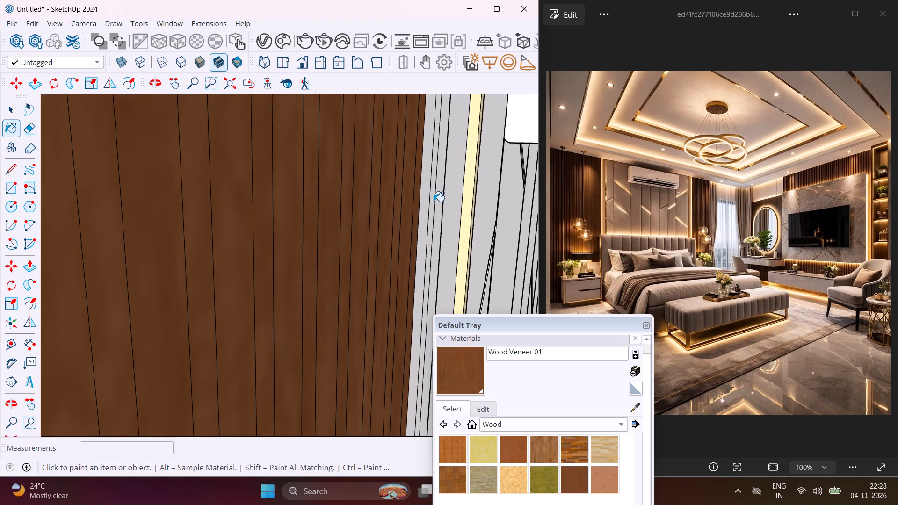
pyautogui.click(434, 202)
pyautogui.click(438, 202)
# Paint the strips nearest the headboard wall on the slatted panel beside the curtains with Wood Veneer 01.
pyautogui.moveTo(402, 194); pyautogui.dragTo(386, 195, button='middle')
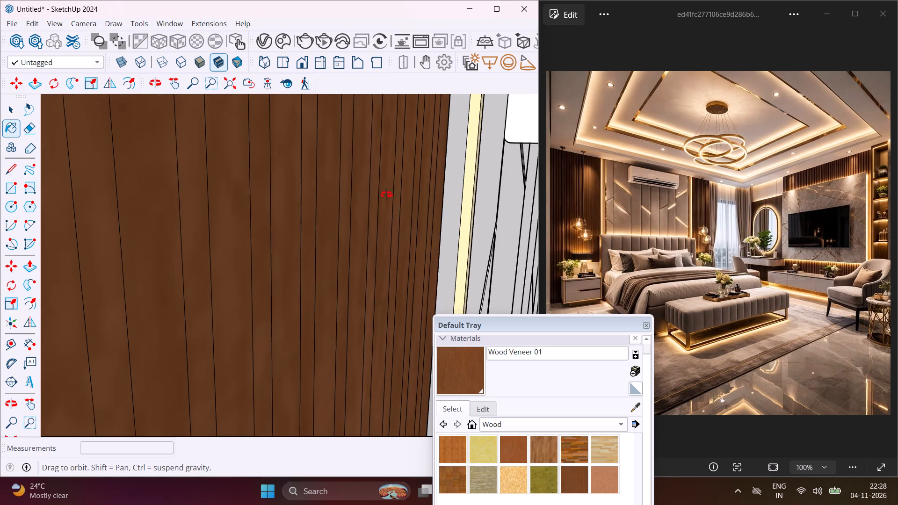
pyautogui.moveTo(386, 195); pyautogui.dragTo(352, 202, button='middle')
pyautogui.scroll(-16, 294, 207)
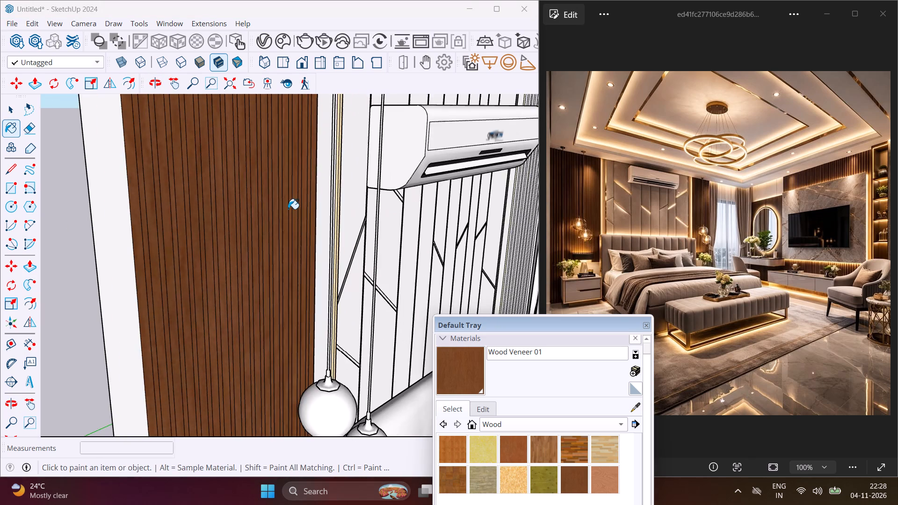
pyautogui.scroll(-10, 288, 209)
pyautogui.moveTo(287, 209); pyautogui.dragTo(268, 199, button='middle')
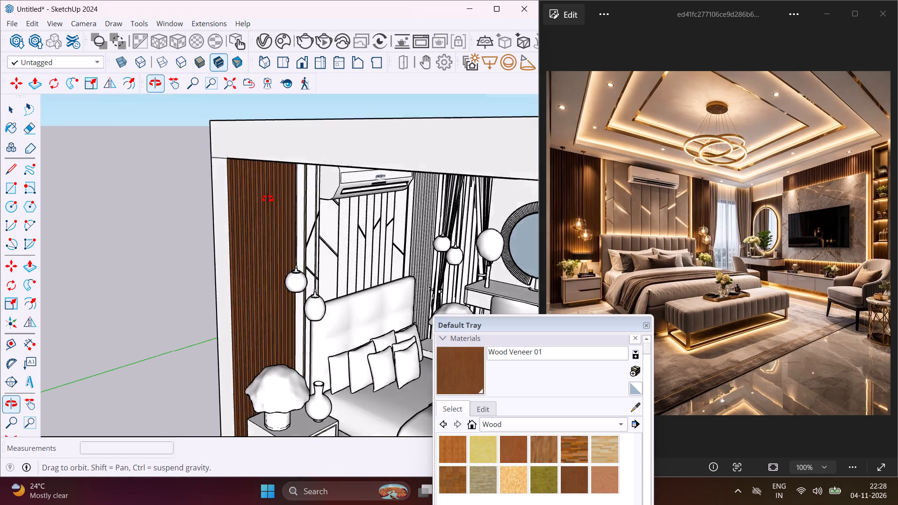
pyautogui.moveTo(268, 199); pyautogui.dragTo(217, 151, button='middle')
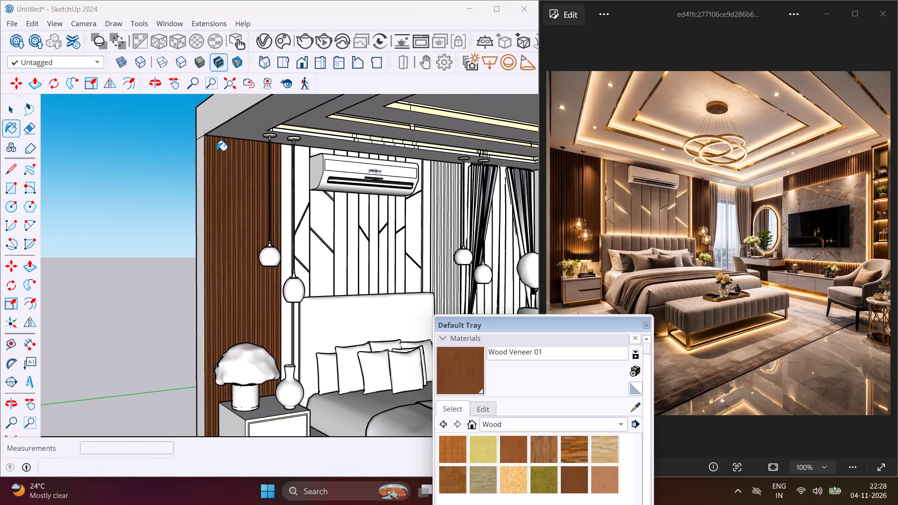
pyautogui.scroll(5, 217, 151)
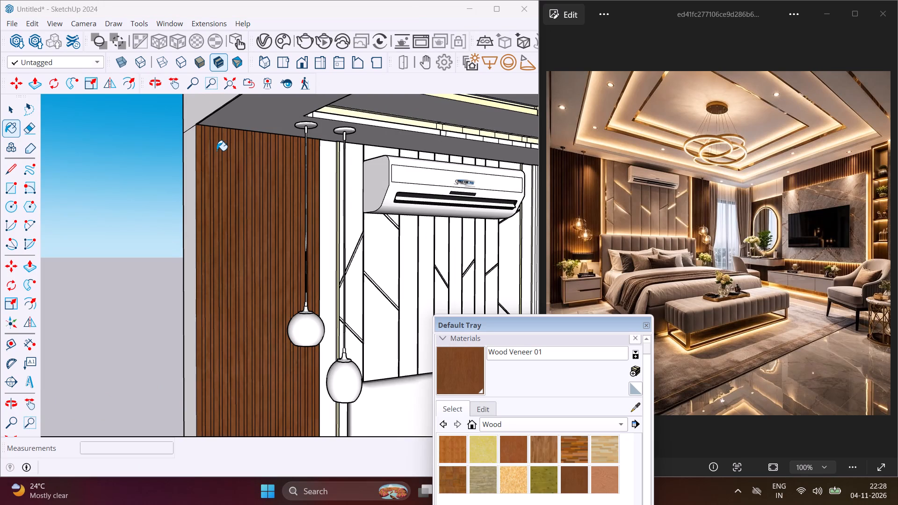
pyautogui.scroll(-9, 214, 153)
pyautogui.scroll(2, 416, 185)
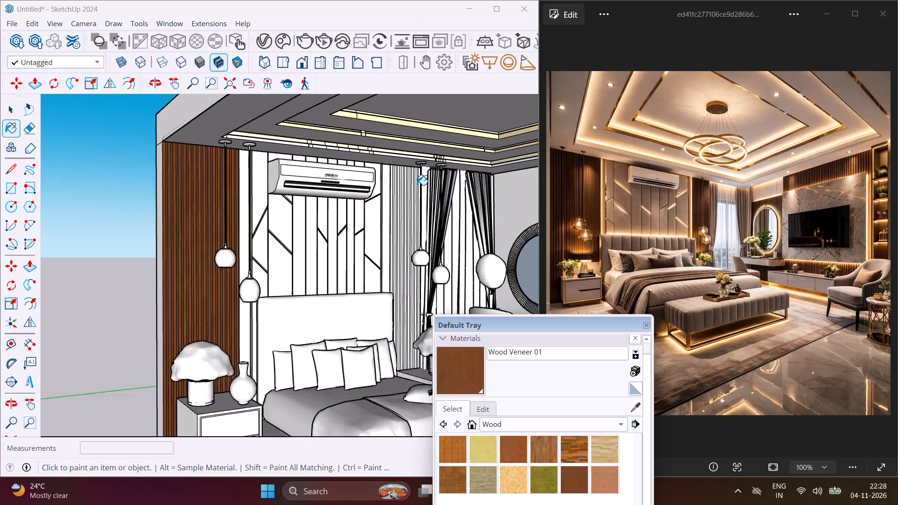
pyautogui.scroll(20, 417, 185)
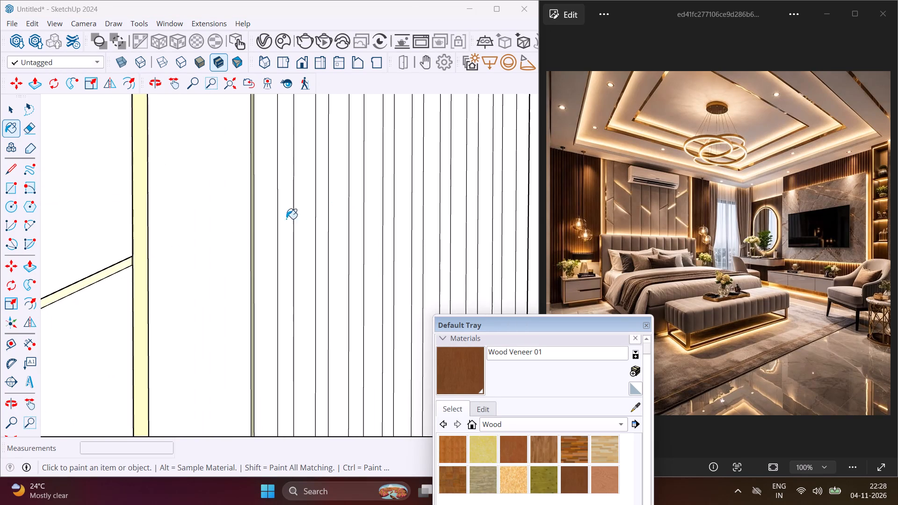
pyautogui.click(275, 229)
pyautogui.moveTo(284, 235); pyautogui.dragTo(292, 239)
pyautogui.moveTo(302, 241); pyautogui.dragTo(308, 243)
pyautogui.moveTo(319, 244); pyautogui.dragTo(327, 247)
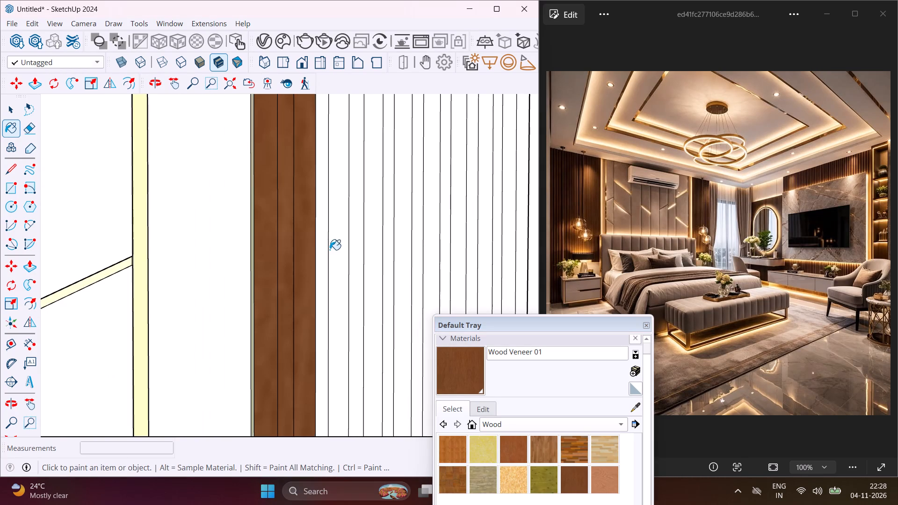
pyautogui.moveTo(332, 250); pyautogui.dragTo(341, 254)
pyautogui.moveTo(349, 255); pyautogui.dragTo(353, 255)
pyautogui.moveTo(364, 256); pyautogui.dragTo(369, 255)
pyautogui.click(388, 252)
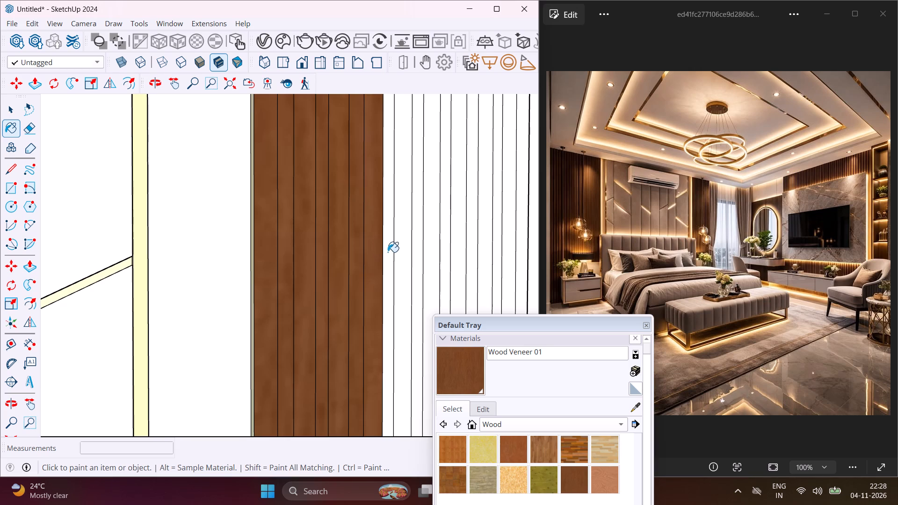
# Paint the curtain-side and remaining middle strips of the slatted panel beside the curtains with Wood Veneer 01.
pyautogui.scroll(-5, 268, 230)
pyautogui.scroll(7, 384, 233)
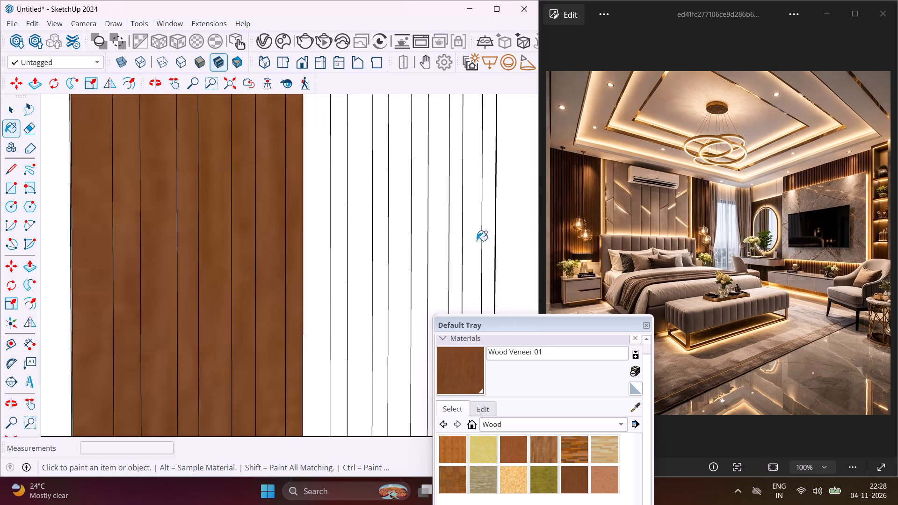
pyautogui.click(478, 241)
pyautogui.click(487, 245)
pyautogui.scroll(-5, 360, 234)
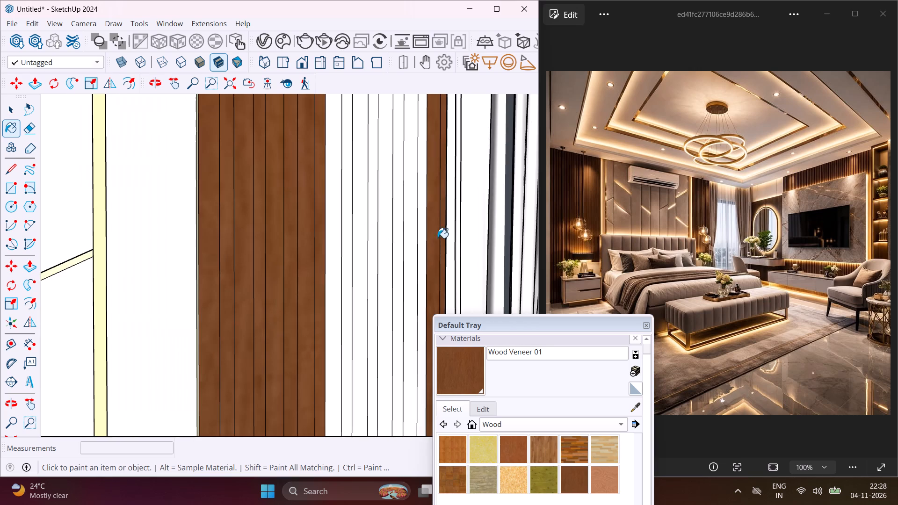
pyautogui.scroll(-5, 424, 230)
pyautogui.moveTo(425, 230); pyautogui.dragTo(394, 218, button='middle')
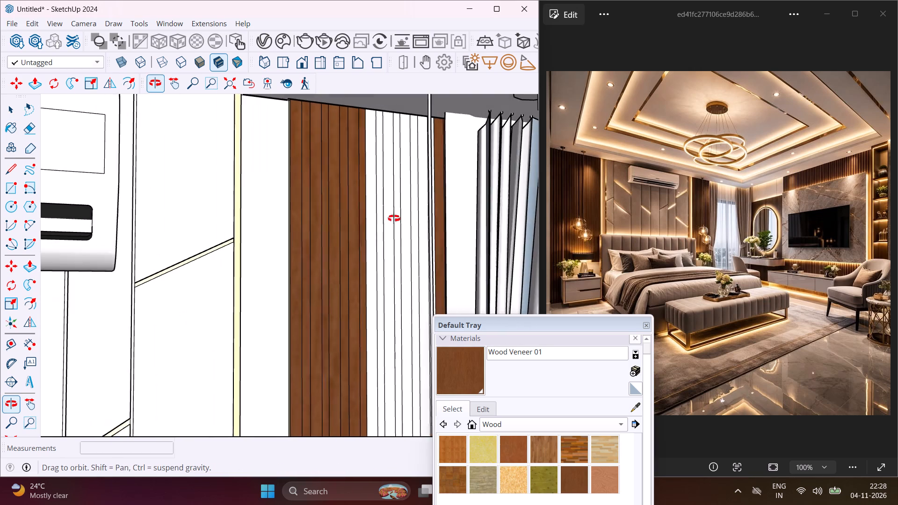
pyautogui.moveTo(394, 218); pyautogui.dragTo(409, 225, button='middle')
pyautogui.scroll(6, 437, 227)
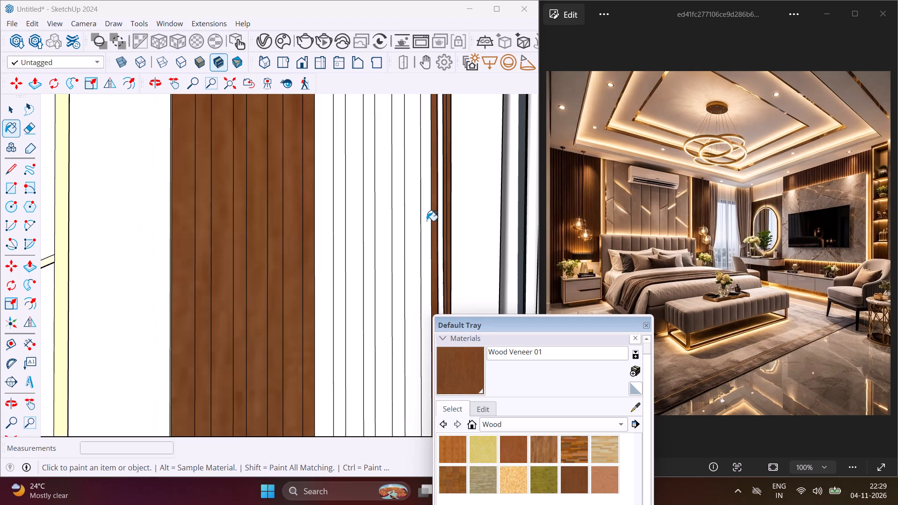
pyautogui.click(427, 221)
pyautogui.click(416, 224)
pyautogui.click(402, 231)
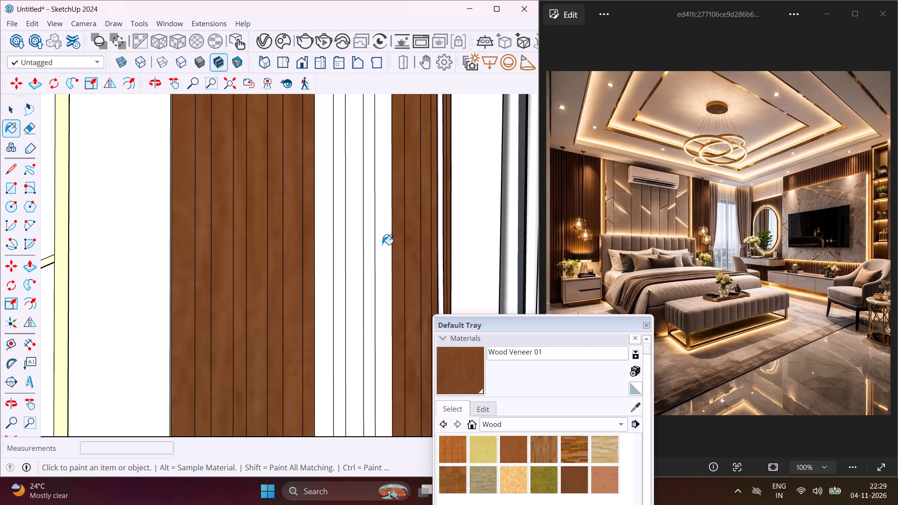
pyautogui.click(382, 245)
pyautogui.click(365, 255)
pyautogui.click(352, 264)
pyautogui.click(341, 270)
pyautogui.click(327, 278)
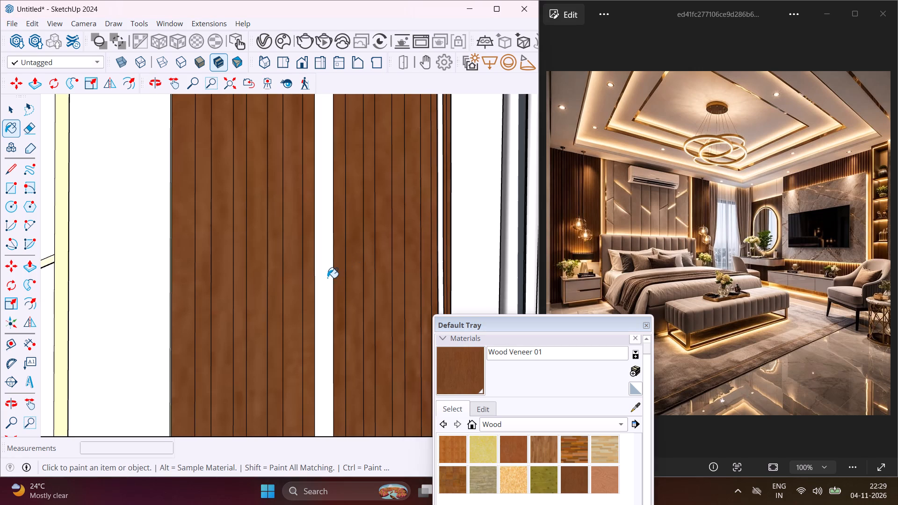
# Use Push/Pull to recess alternate narrow strips on the curtain-side slatted panel, from near the headboard wall to its middle.
pyautogui.press('Escape')
pyautogui.press('space')
pyautogui.click(196, 279)
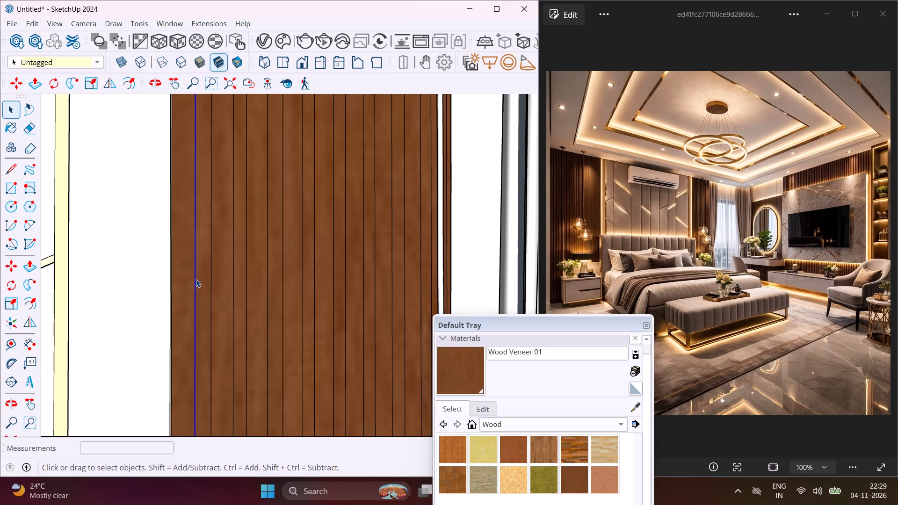
pyautogui.click(201, 288)
pyautogui.press('p')
pyautogui.click(201, 288)
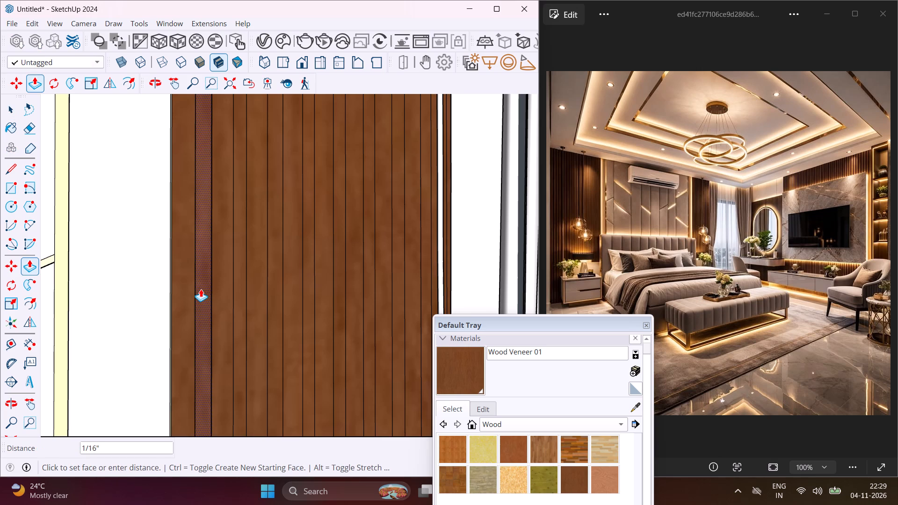
pyautogui.click(201, 289)
pyautogui.press('Escape')
pyautogui.doubleClick(239, 295)
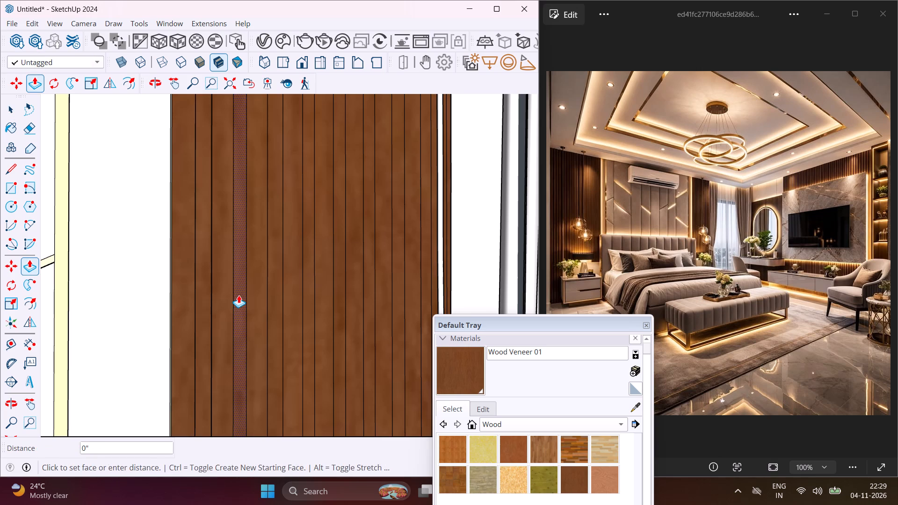
pyautogui.doubleClick(278, 302)
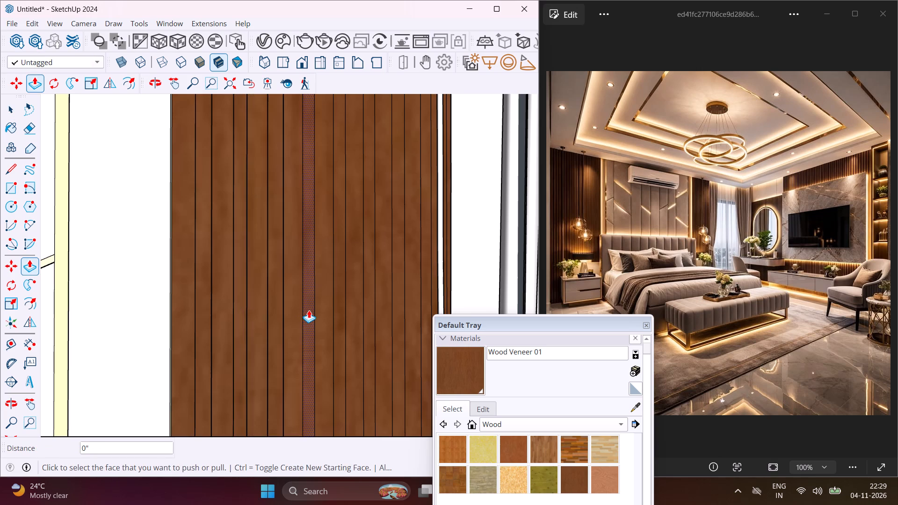
pyautogui.doubleClick(309, 310)
# Recess the remaining alternate strips of this slatted panel by 1/4", up to its curtain-side edge.
pyautogui.doubleClick(335, 321)
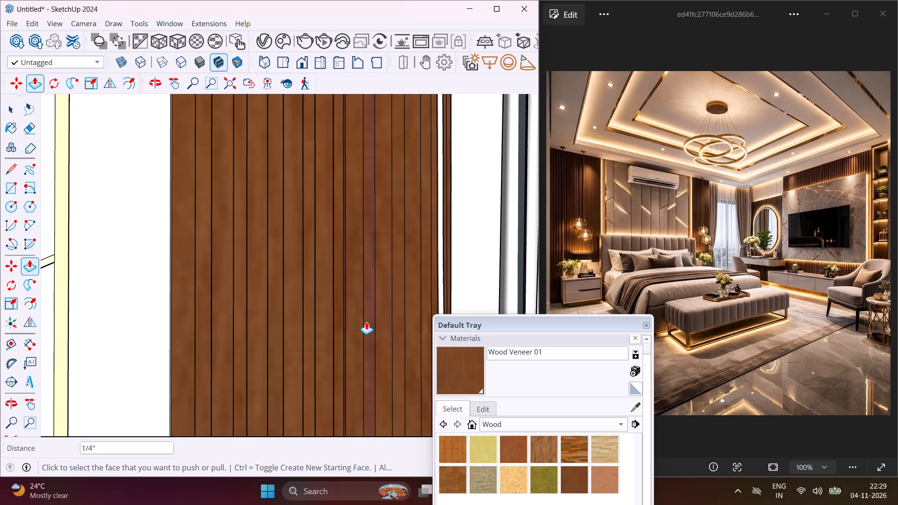
pyautogui.hotkey('ctrl', 'z')
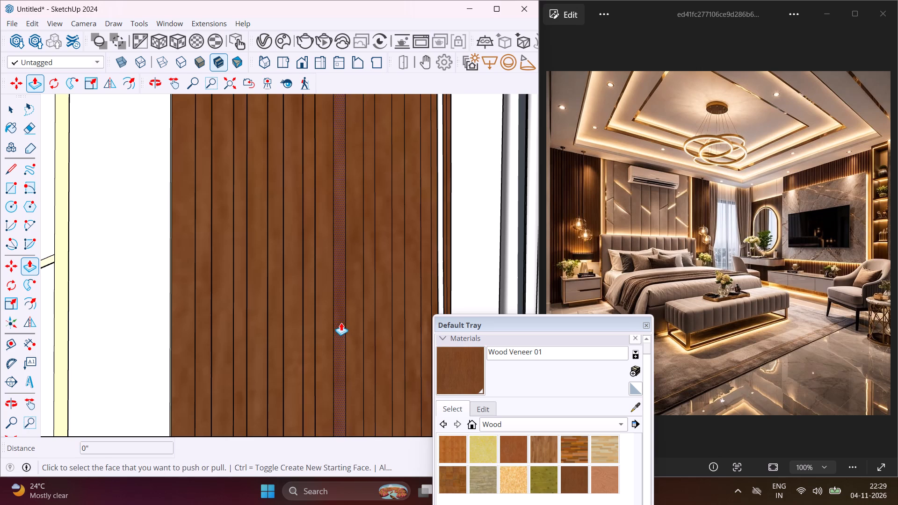
pyautogui.doubleClick(341, 322)
pyautogui.doubleClick(368, 325)
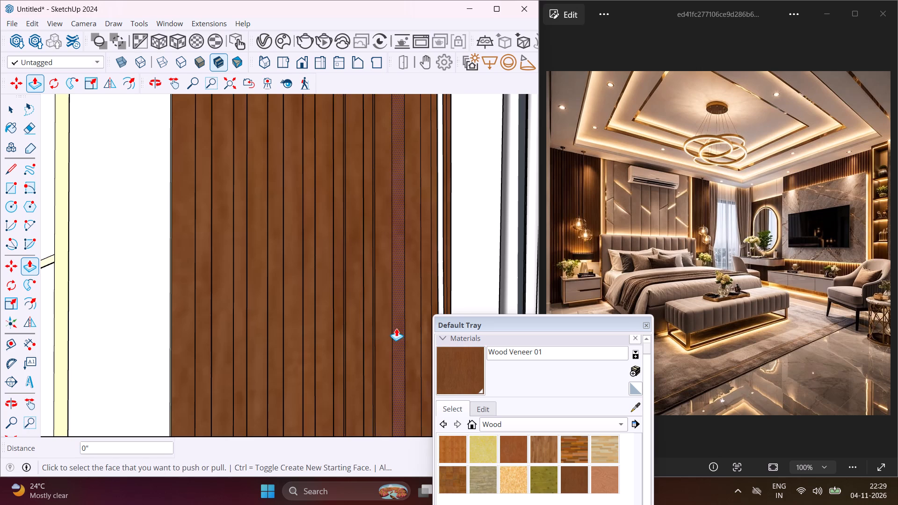
pyautogui.doubleClick(394, 328)
pyautogui.click(423, 327)
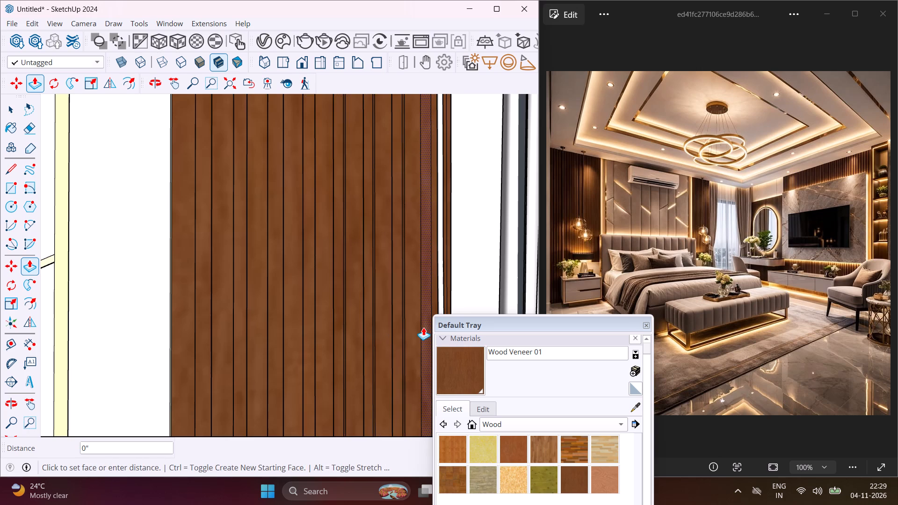
pyautogui.doubleClick(423, 327)
pyautogui.scroll(-2, 413, 299)
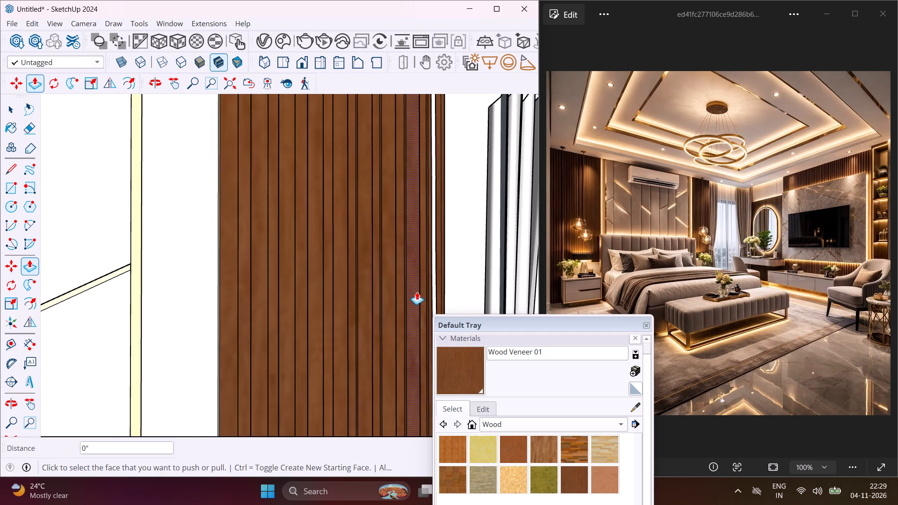
pyautogui.moveTo(413, 292); pyautogui.dragTo(406, 312, button='middle')
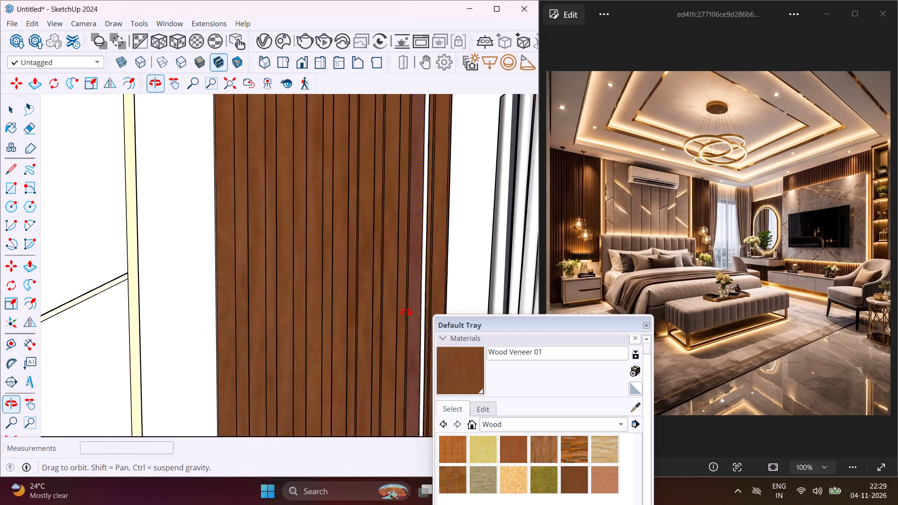
pyautogui.moveTo(406, 312); pyautogui.dragTo(436, 322, button='middle')
pyautogui.scroll(6, 426, 311)
pyautogui.doubleClick(425, 310)
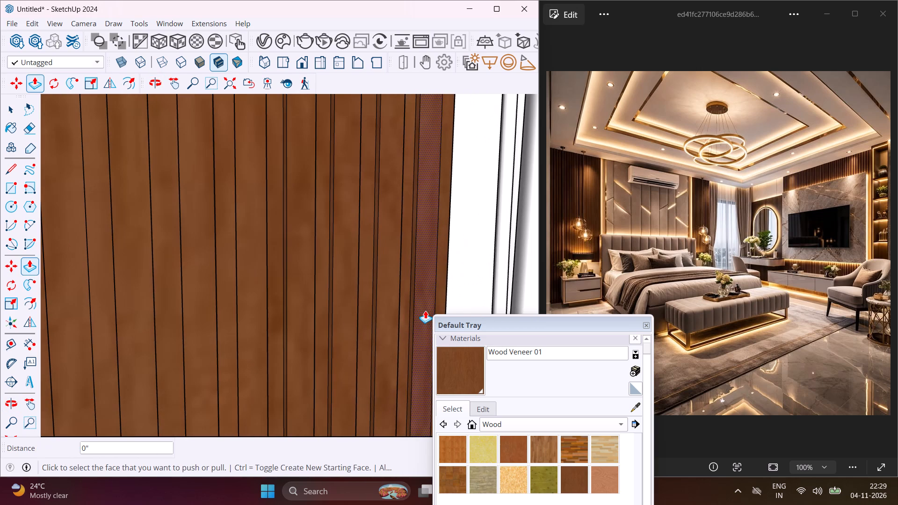
# Recess alternate strips by the same depth on the slatted panel across the headboard wall, starting from the room's open edge.
pyautogui.scroll(-13, 425, 274)
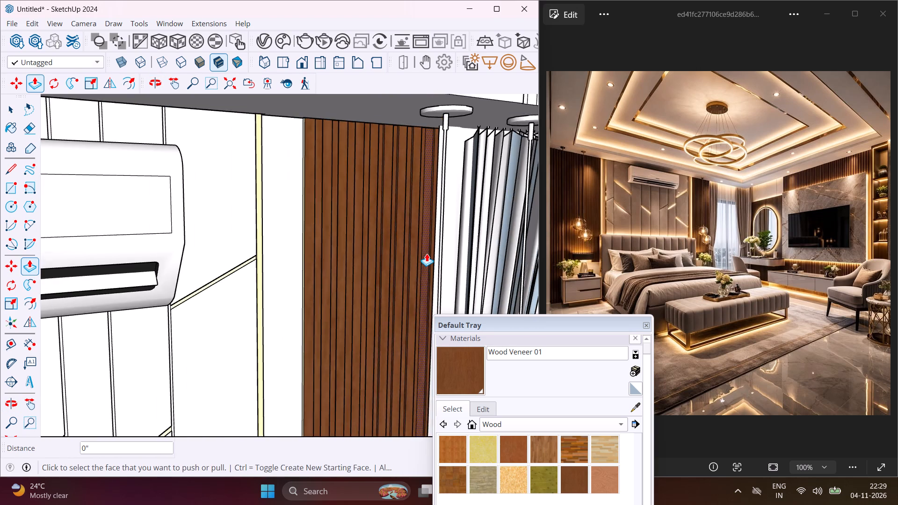
pyautogui.scroll(-7, 427, 253)
pyautogui.moveTo(416, 250); pyautogui.dragTo(455, 159, button='middle')
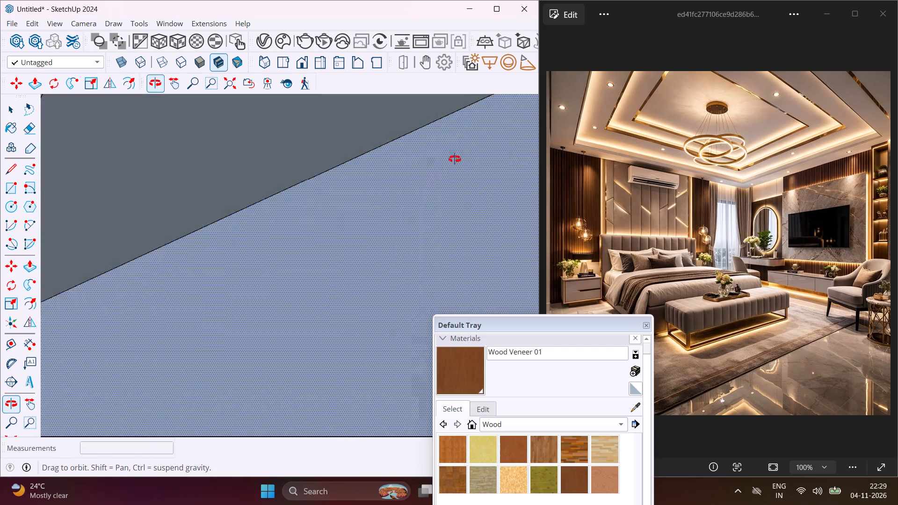
pyautogui.moveTo(455, 159); pyautogui.dragTo(463, 147, button='middle')
pyautogui.scroll(-12, 416, 177)
pyautogui.scroll(-13, 346, 186)
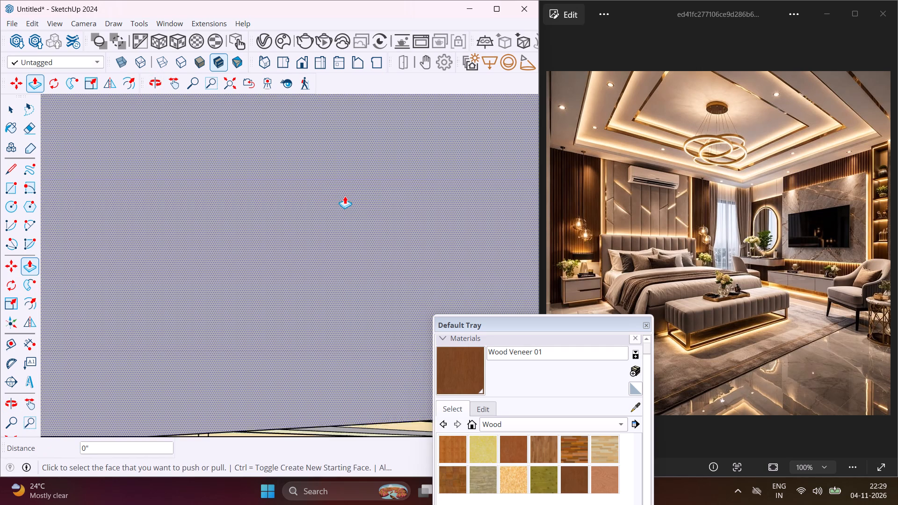
pyautogui.scroll(-13, 345, 196)
pyautogui.scroll(1, 345, 196)
pyautogui.scroll(-9, 345, 196)
pyautogui.scroll(-7, 260, 272)
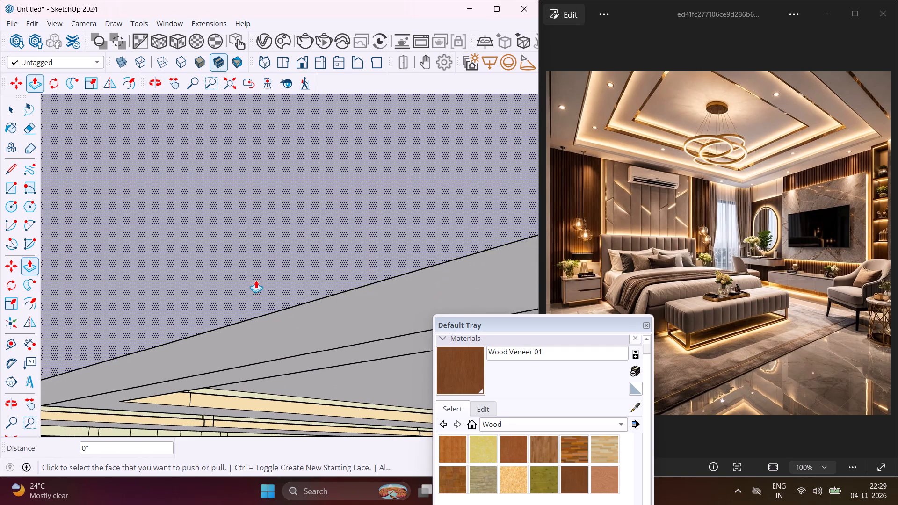
pyautogui.scroll(-14, 251, 273)
pyautogui.scroll(-16, 229, 285)
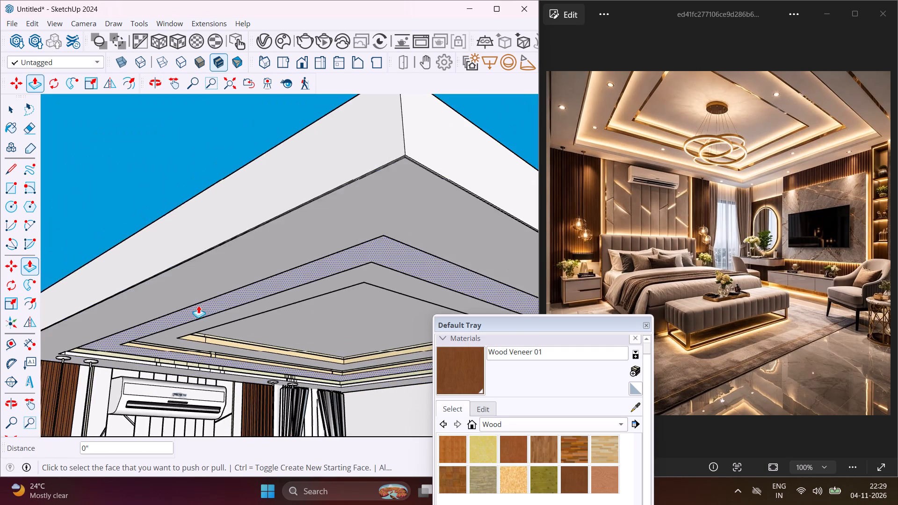
pyautogui.scroll(-4, 198, 305)
pyautogui.scroll(-4, 164, 330)
pyautogui.scroll(10, 86, 387)
pyautogui.scroll(-1, 86, 387)
pyautogui.scroll(5, 86, 387)
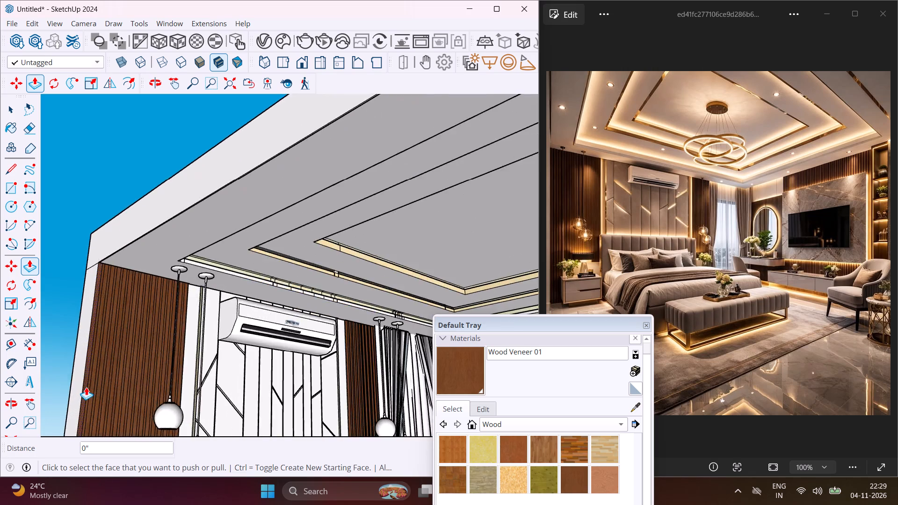
pyautogui.scroll(12, 86, 387)
pyautogui.doubleClick(91, 394)
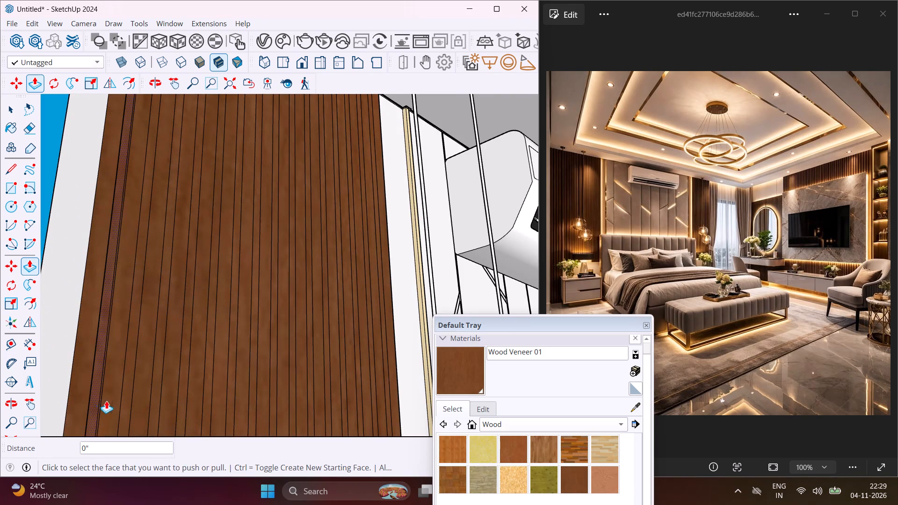
pyautogui.doubleClick(129, 404)
pyautogui.scroll(3, 151, 406)
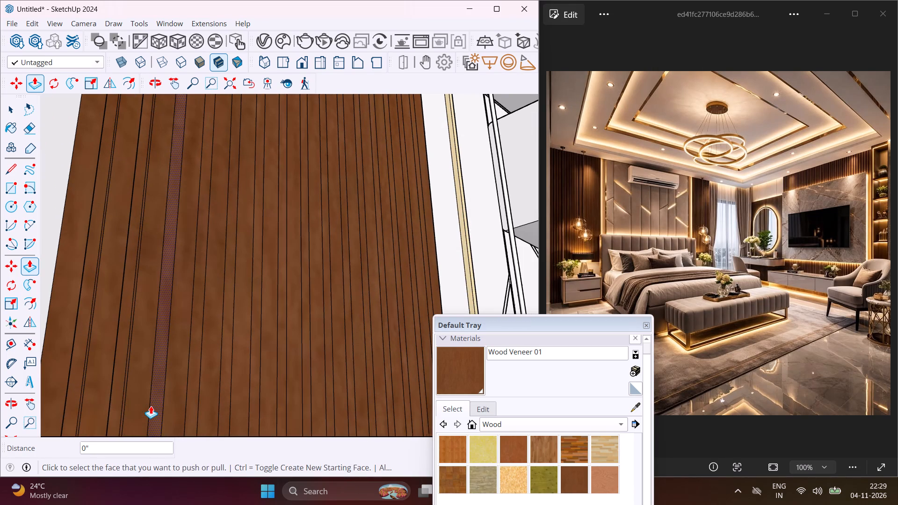
pyautogui.click(151, 406)
pyautogui.doubleClick(151, 406)
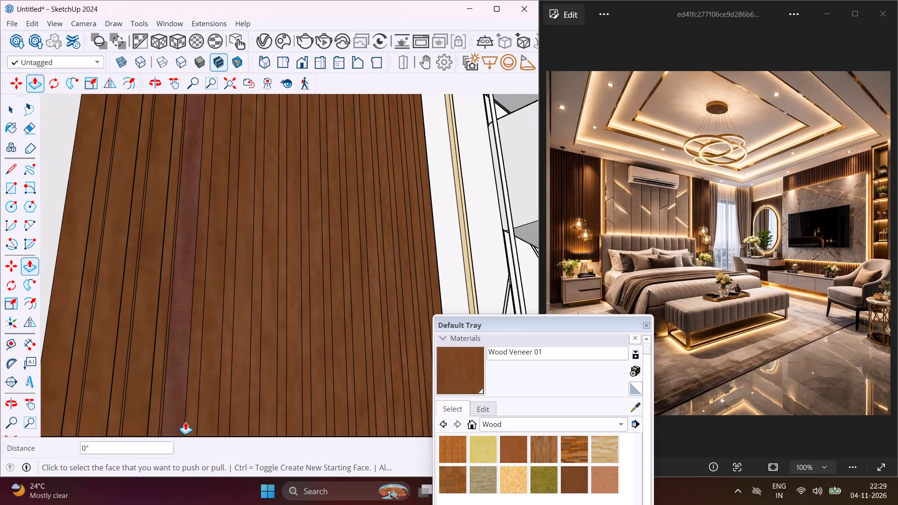
pyautogui.doubleClick(186, 422)
# Continue recessing alternate strips by 1/4" across the middle of this slatted panel with Push/Pull.
pyautogui.scroll(2, 215, 417)
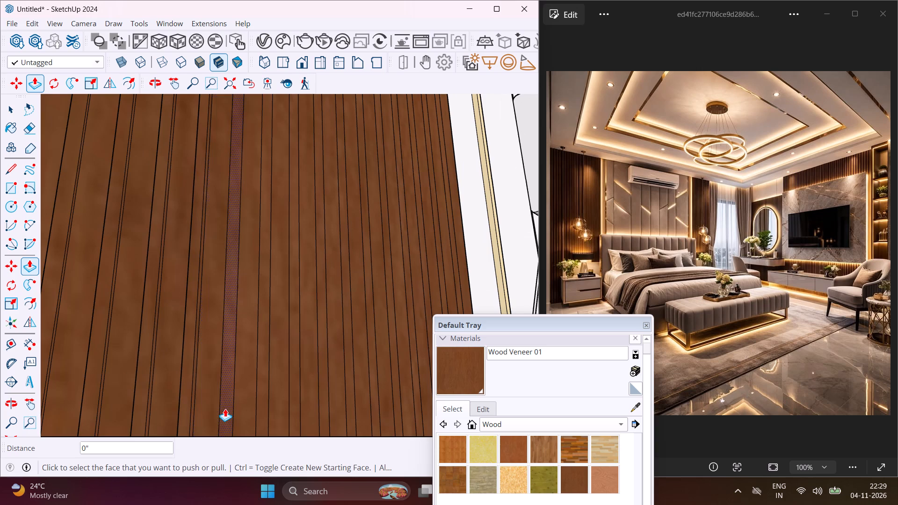
pyautogui.doubleClick(225, 409)
pyautogui.scroll(-3, 188, 392)
pyautogui.scroll(6, 253, 398)
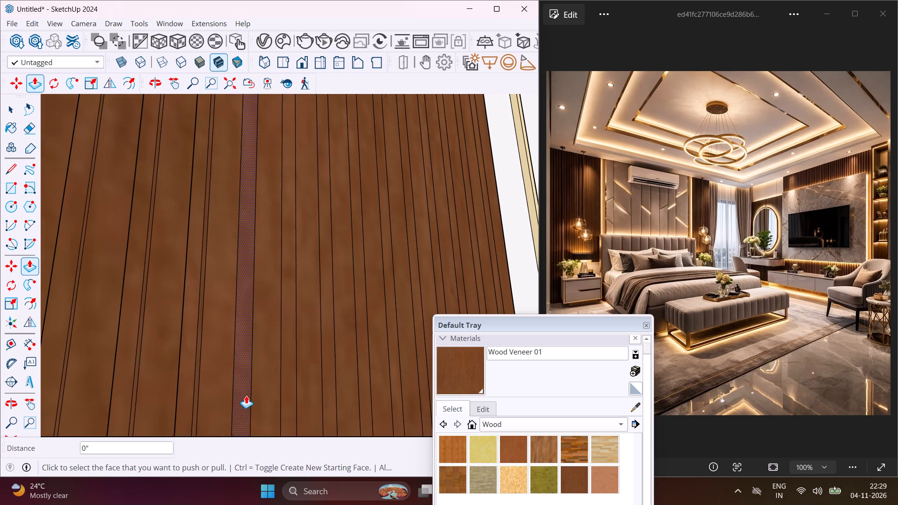
pyautogui.doubleClick(246, 396)
pyautogui.doubleClick(285, 397)
pyautogui.scroll(-1, 238, 373)
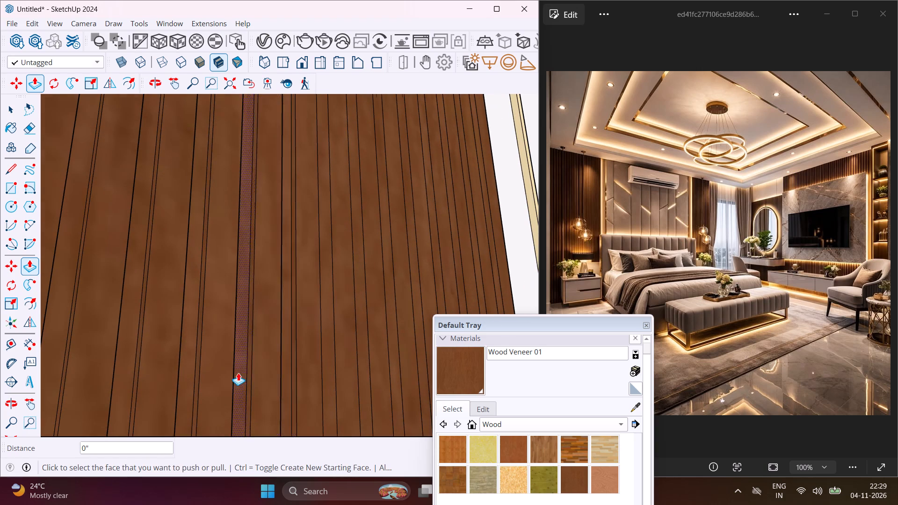
pyautogui.scroll(-1, 238, 373)
pyautogui.scroll(1, 309, 405)
pyautogui.click(315, 405)
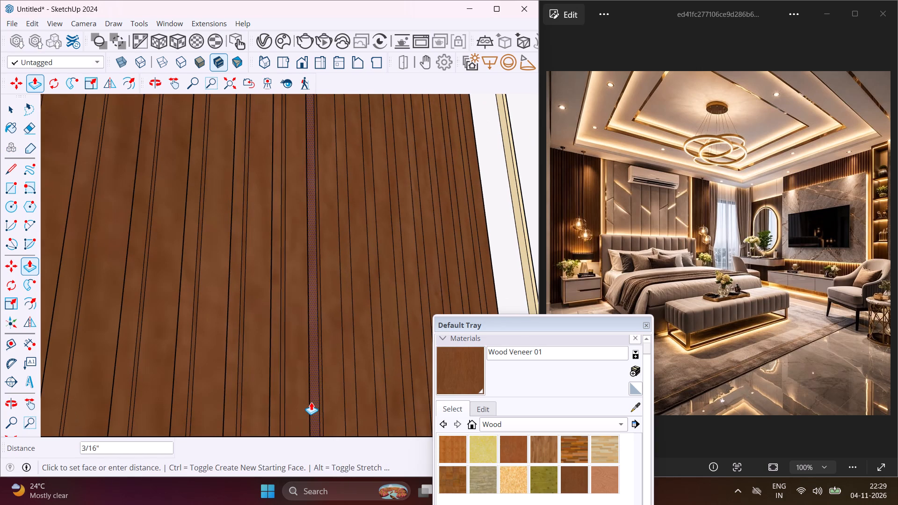
pyautogui.click(275, 395)
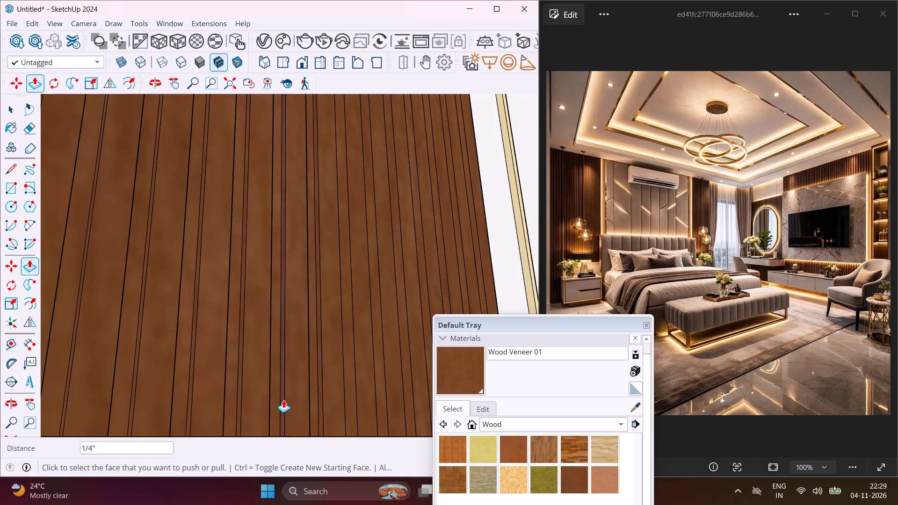
pyautogui.scroll(-2, 283, 400)
pyautogui.scroll(5, 332, 397)
pyautogui.doubleClick(342, 402)
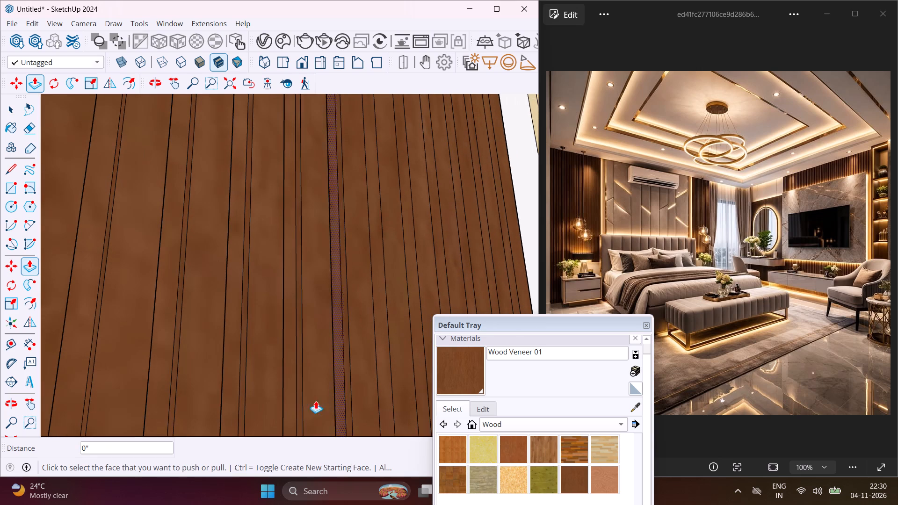
# Recess the remaining alternate strips of this slatted panel by the same depth, up to its edge beside the light strip.
pyautogui.scroll(-3, 273, 388)
pyautogui.scroll(3, 353, 418)
pyautogui.doubleClick(365, 421)
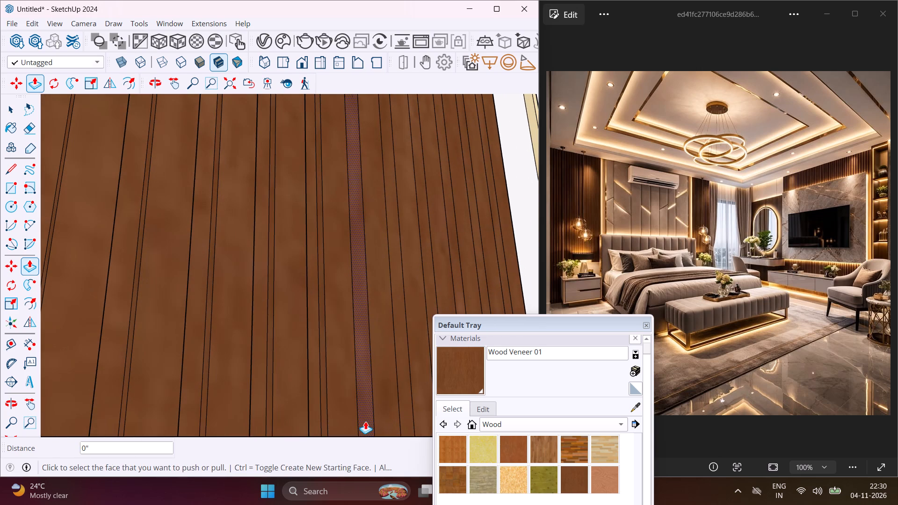
pyautogui.doubleClick(399, 408)
pyautogui.scroll(-2, 321, 379)
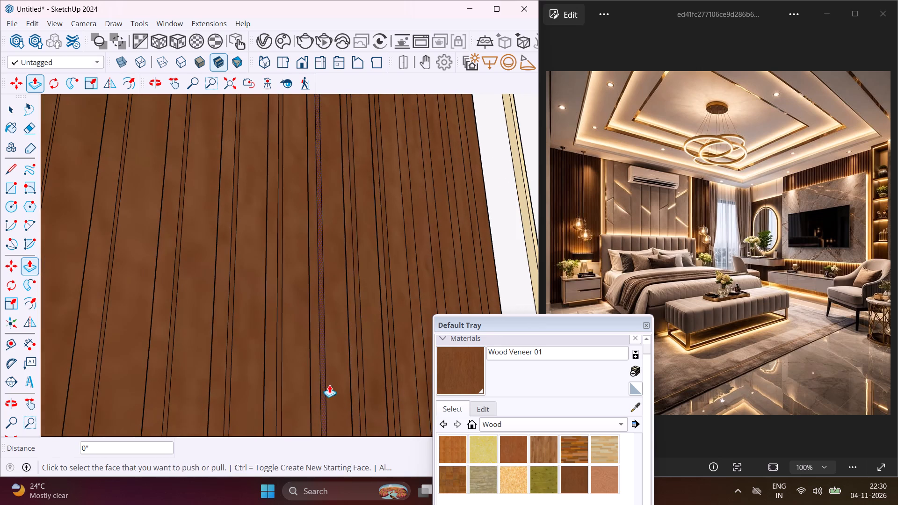
pyautogui.scroll(3, 420, 403)
pyautogui.doubleClick(420, 404)
pyautogui.scroll(2, 461, 313)
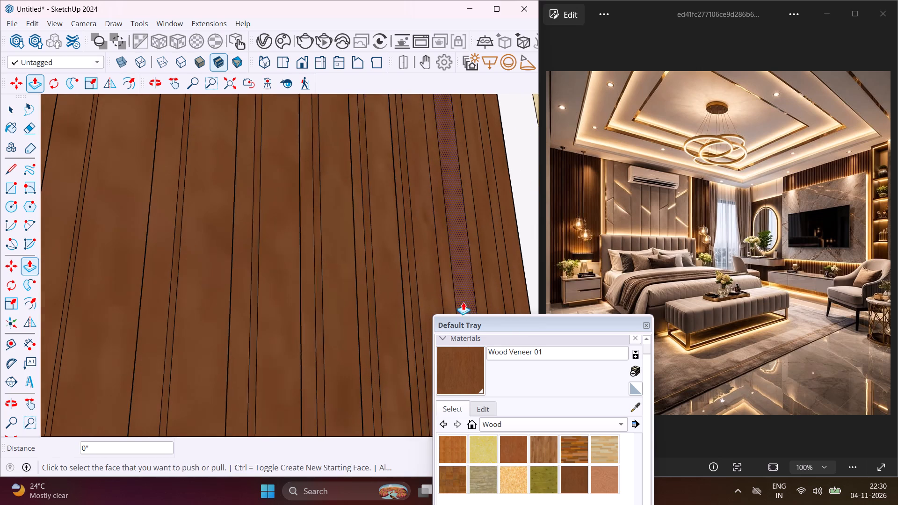
pyautogui.scroll(1, 463, 302)
pyautogui.doubleClick(451, 284)
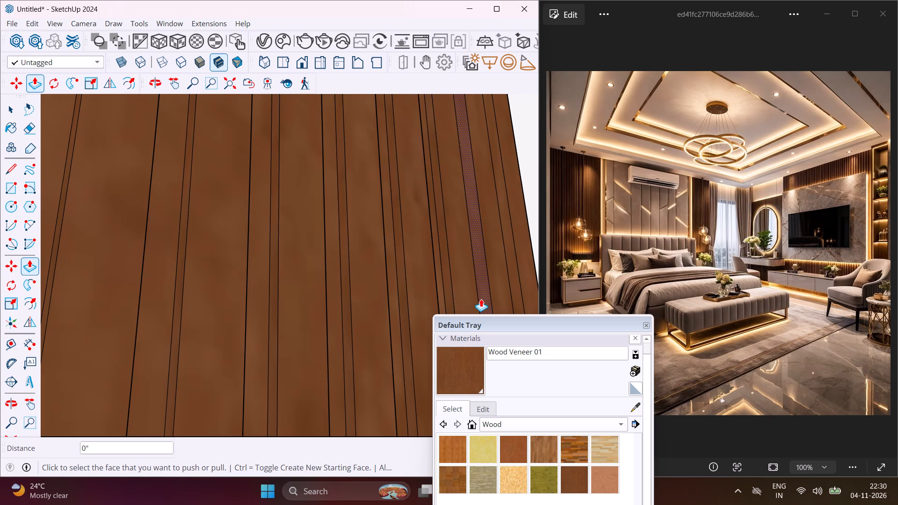
pyautogui.doubleClick(481, 299)
pyautogui.doubleClick(513, 291)
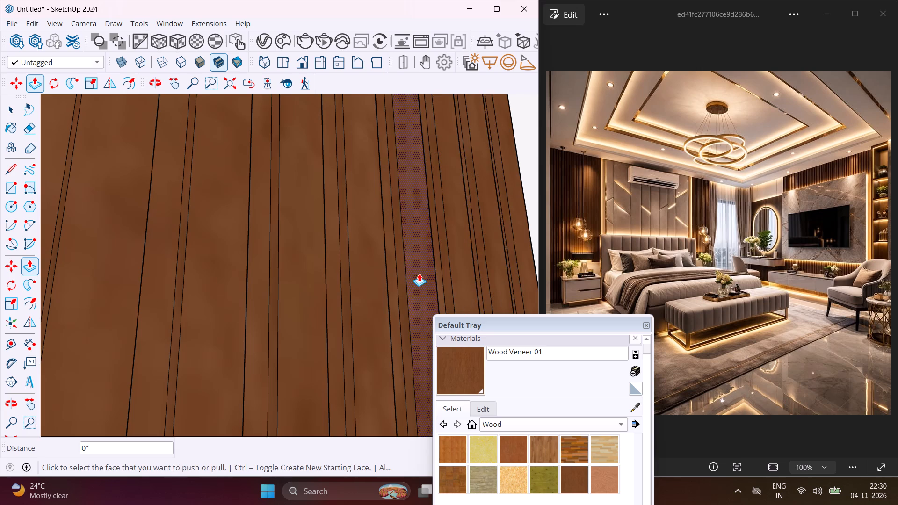
# Leave Push/Pull and review the recessed slatted panel within the whole bedroom from outside.
pyautogui.scroll(-5, 419, 274)
pyautogui.scroll(-17, 352, 300)
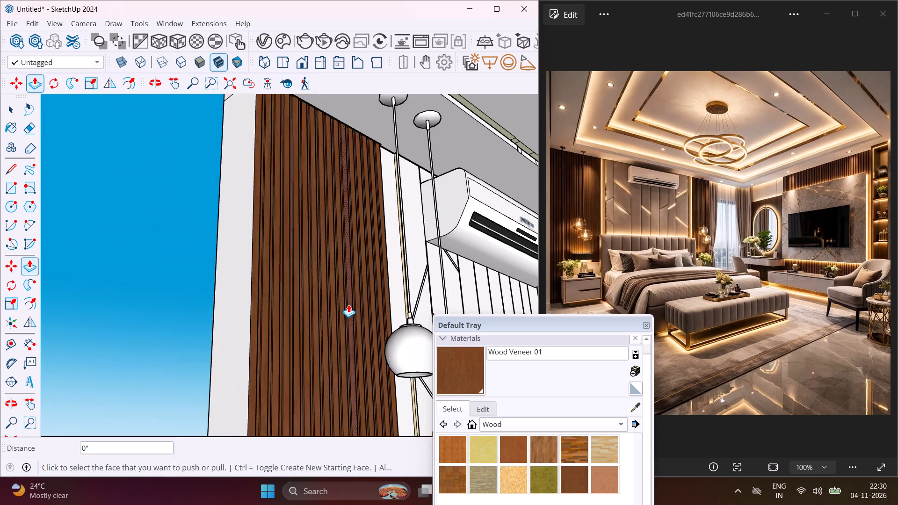
pyautogui.scroll(-6, 348, 304)
pyautogui.scroll(-15, 316, 280)
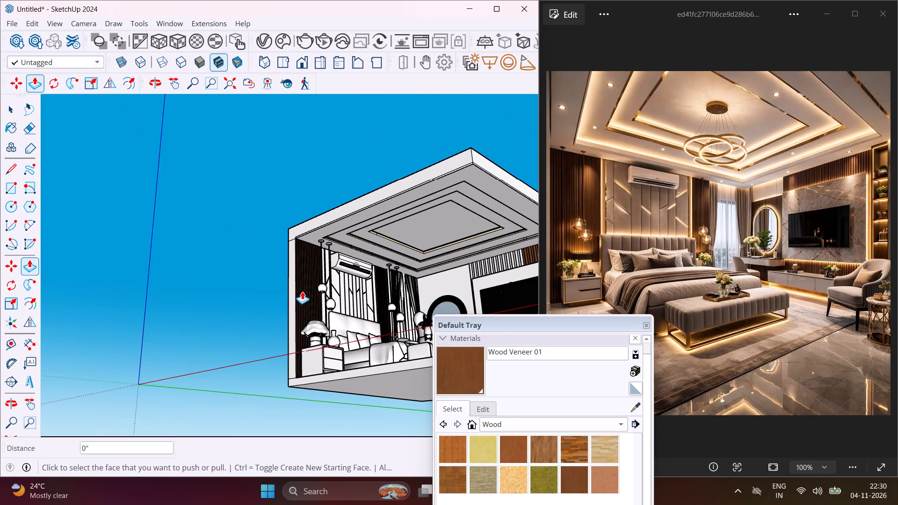
pyautogui.moveTo(290, 321); pyautogui.dragTo(272, 394, button='middle')
pyautogui.scroll(-8, 245, 313)
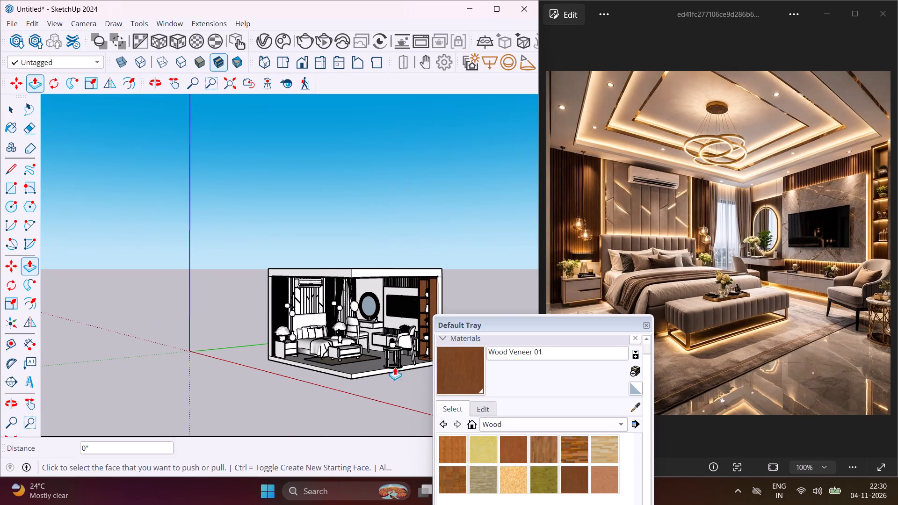
pyautogui.press('Escape')
pyautogui.press('space')
pyautogui.scroll(4, 468, 371)
# Paint the white band above the shelving unit beside the TV wall with Wood Veneer 01.
pyautogui.click(462, 386)
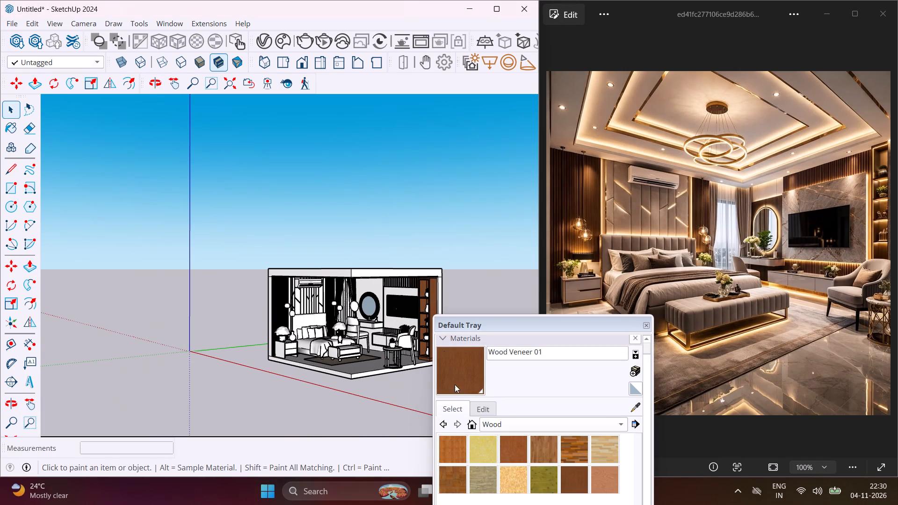
pyautogui.scroll(5, 398, 289)
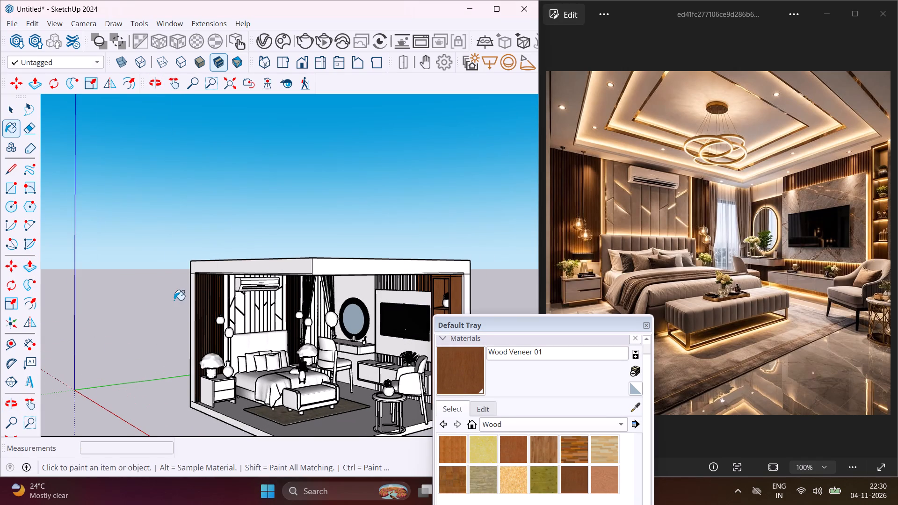
pyautogui.scroll(14, 174, 300)
pyautogui.scroll(2, 237, 291)
pyautogui.moveTo(237, 291); pyautogui.dragTo(237, 291, button='middle')
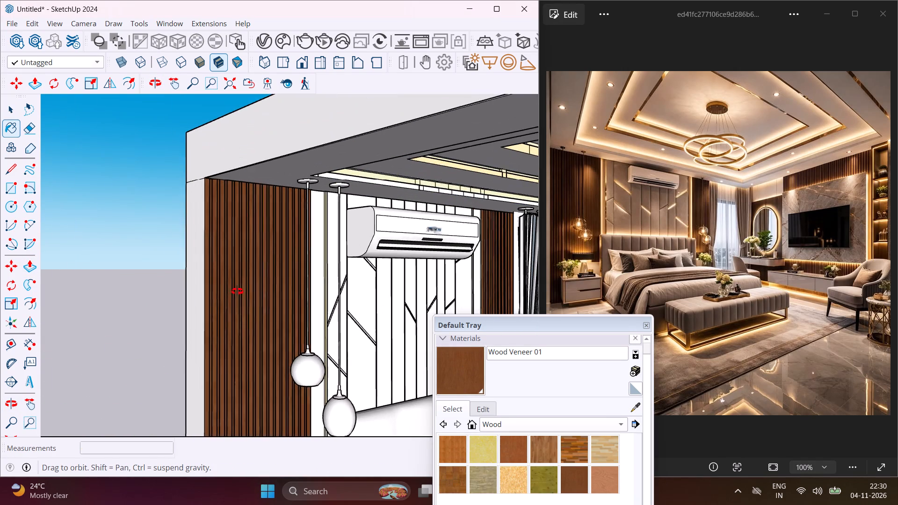
pyautogui.moveTo(237, 291); pyautogui.dragTo(308, 308, button='middle')
pyautogui.scroll(-10, 168, 233)
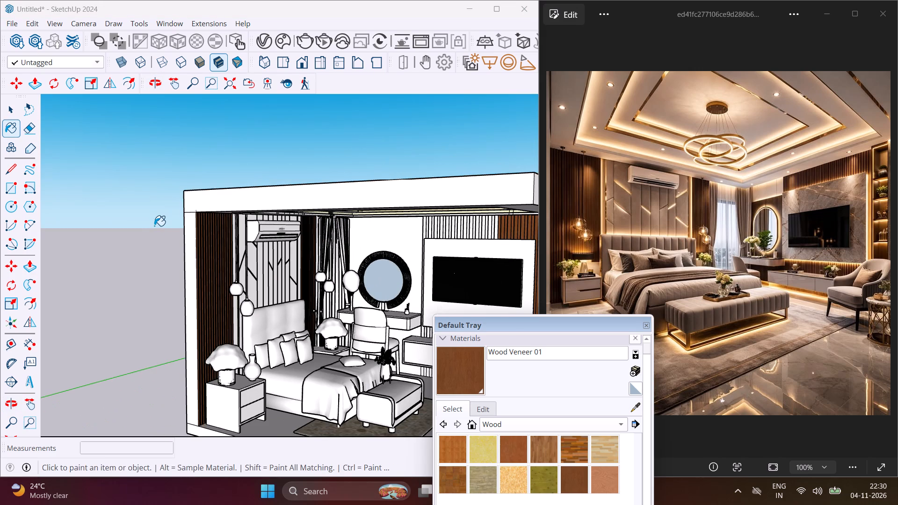
pyautogui.scroll(-5, 182, 261)
pyautogui.scroll(2, 410, 239)
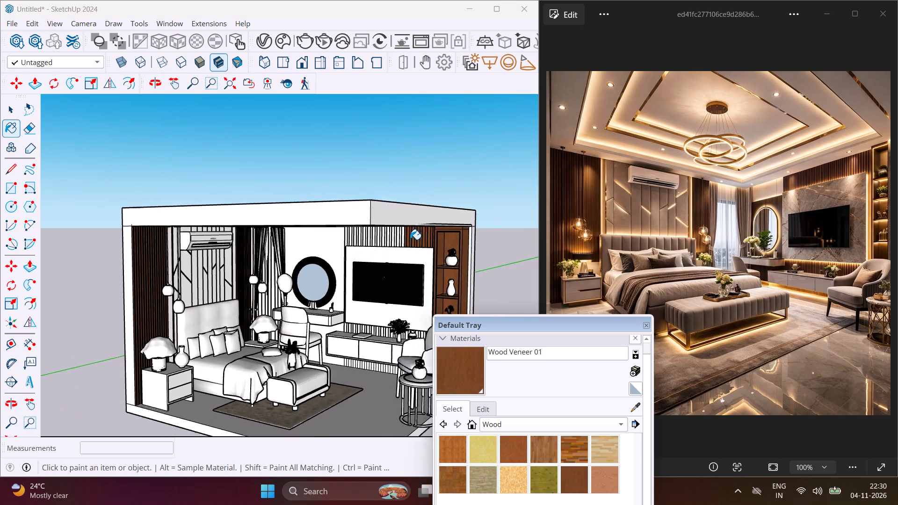
pyautogui.scroll(12, 410, 239)
pyautogui.moveTo(391, 241); pyautogui.dragTo(454, 235, button='middle')
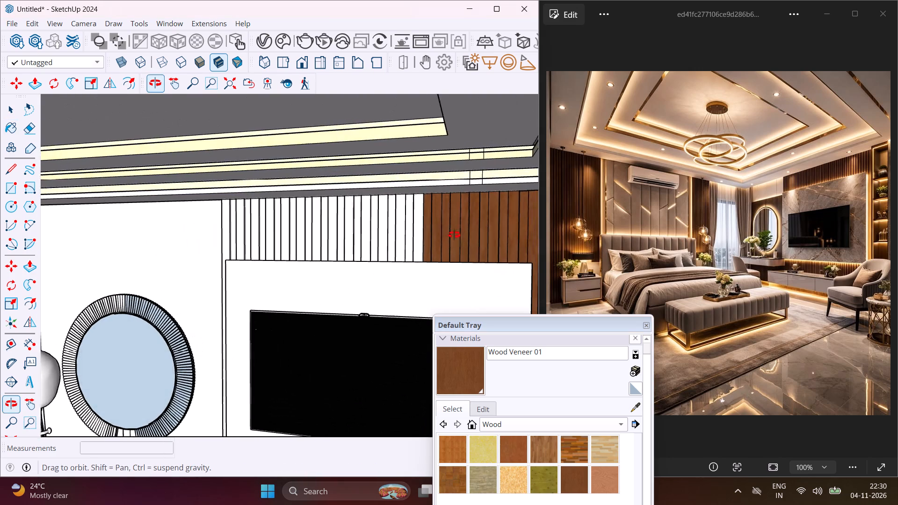
pyautogui.moveTo(454, 235); pyautogui.dragTo(456, 235, button='middle')
pyautogui.scroll(5, 360, 231)
pyautogui.moveTo(221, 240); pyautogui.dragTo(419, 242, button='middle')
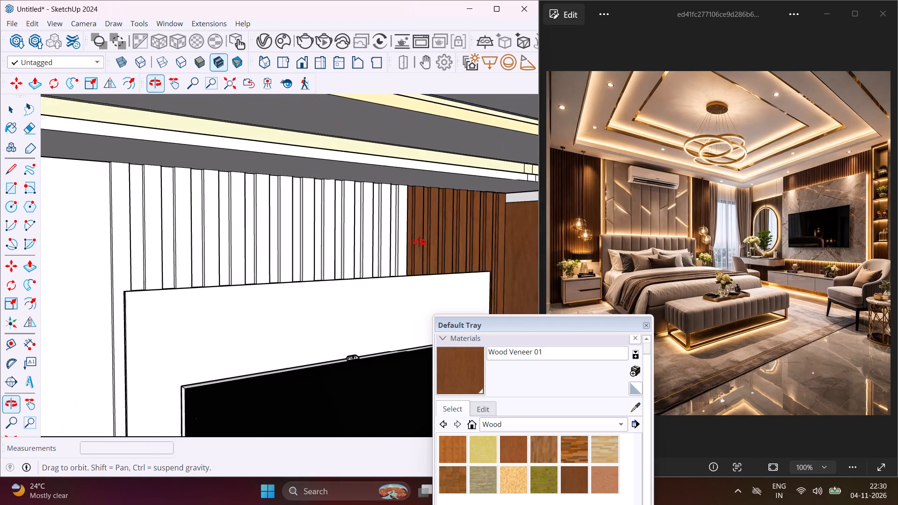
pyautogui.moveTo(419, 242); pyautogui.dragTo(463, 241, button='middle')
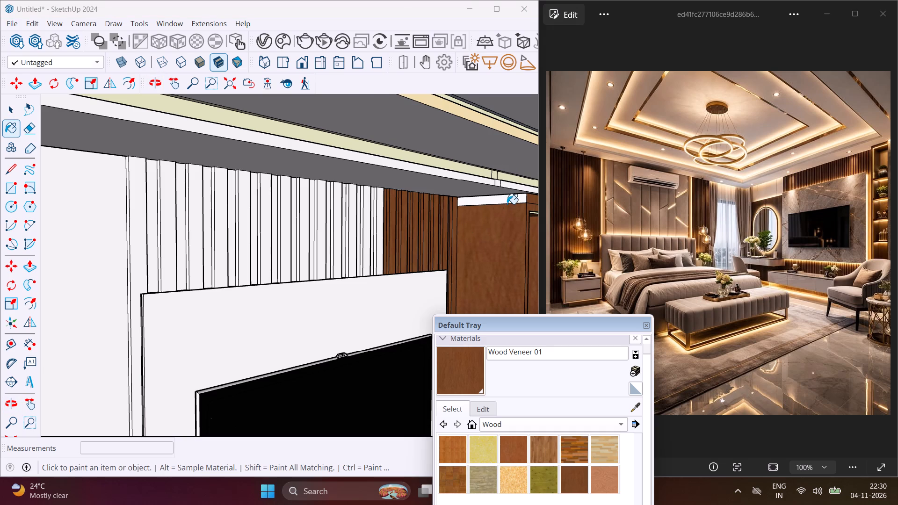
pyautogui.click(507, 203)
# Paint the first strips and their side faces at the mirror-side edge of the TV wall's slatted panel with Wood Veneer 01.
pyautogui.scroll(8, 136, 245)
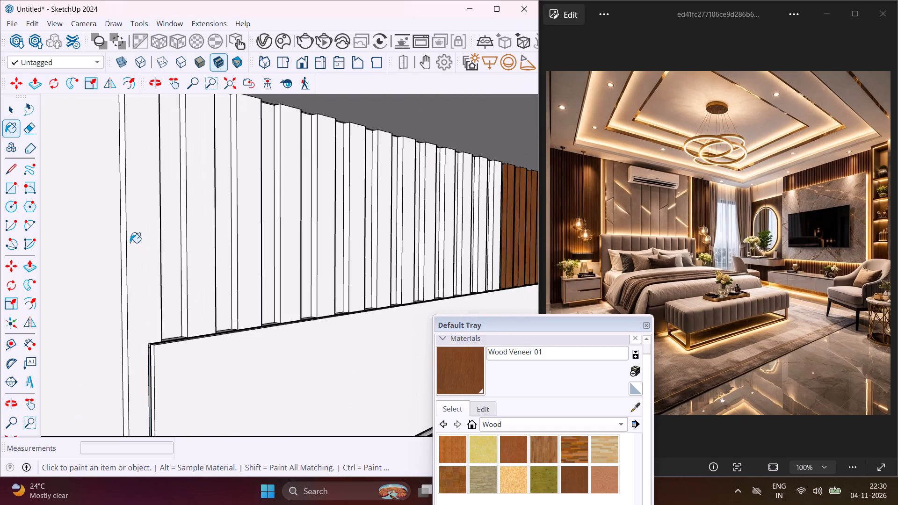
pyautogui.click(133, 247)
pyautogui.click(186, 250)
pyautogui.click(195, 250)
pyautogui.click(179, 249)
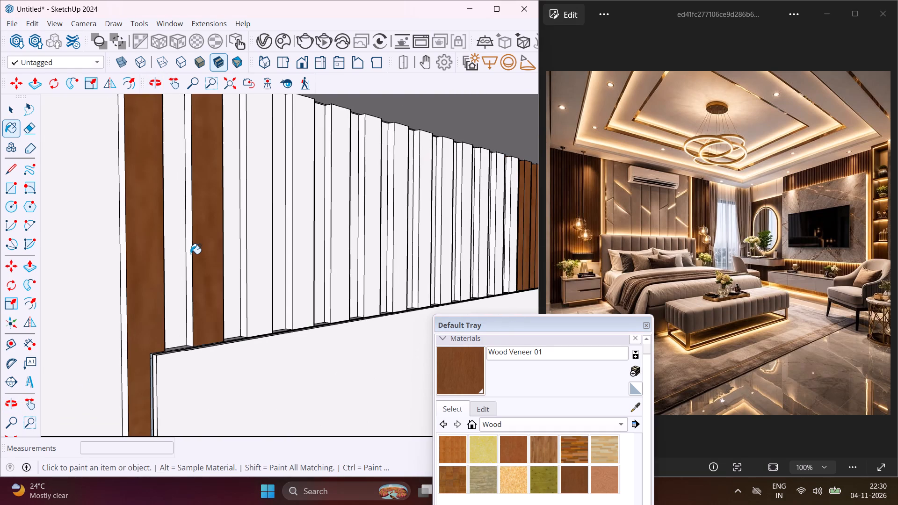
pyautogui.click(188, 250)
pyautogui.click(124, 282)
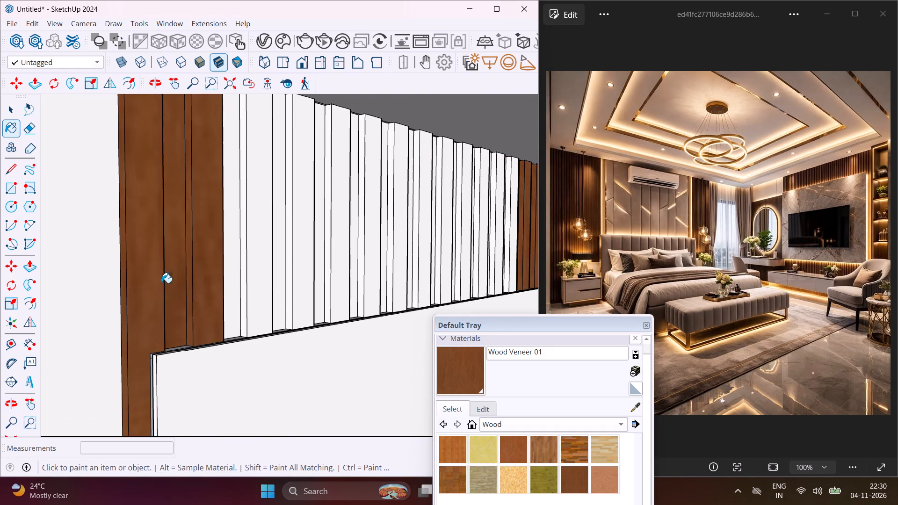
# Continue painting the strips and recess sides of the TV wall's slatted panel with Wood Veneer 01, working toward the shelving.
pyautogui.click(244, 270)
pyautogui.click(250, 264)
pyautogui.click(234, 267)
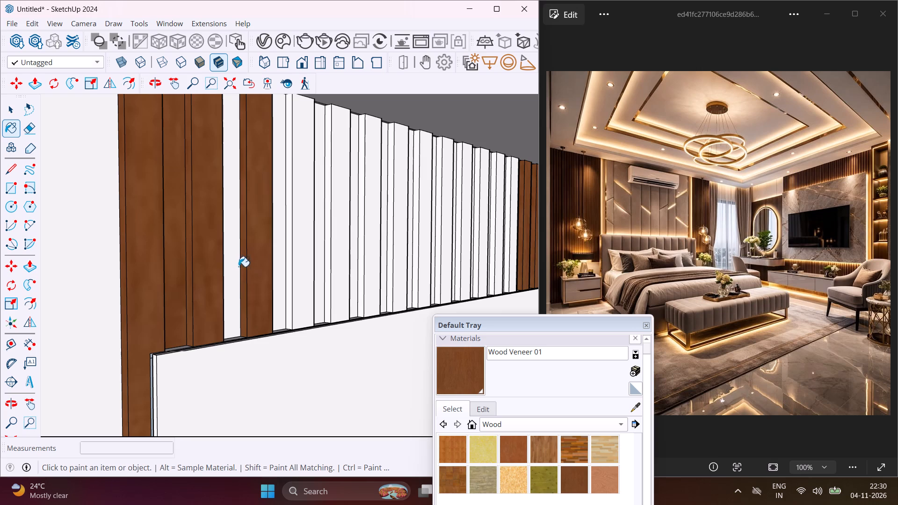
pyautogui.click(281, 259)
pyautogui.click(290, 256)
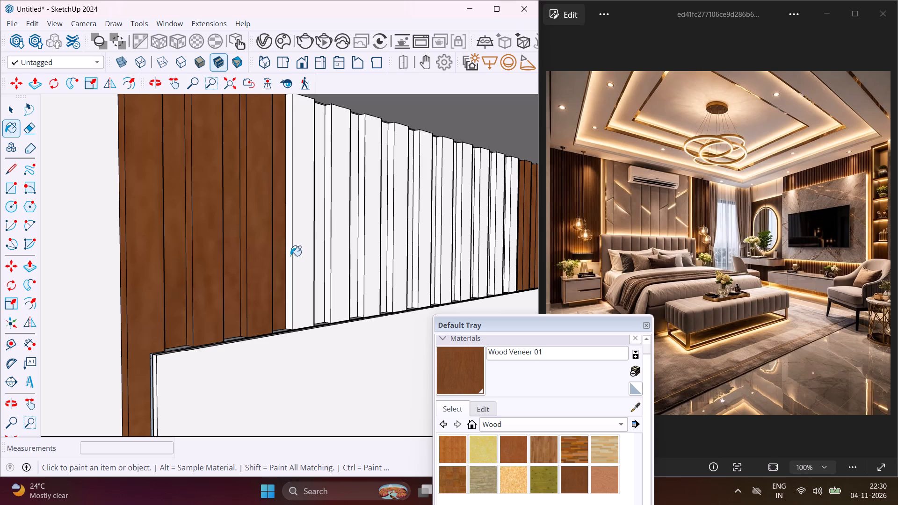
pyautogui.click(295, 256)
pyautogui.click(319, 256)
pyautogui.click(326, 257)
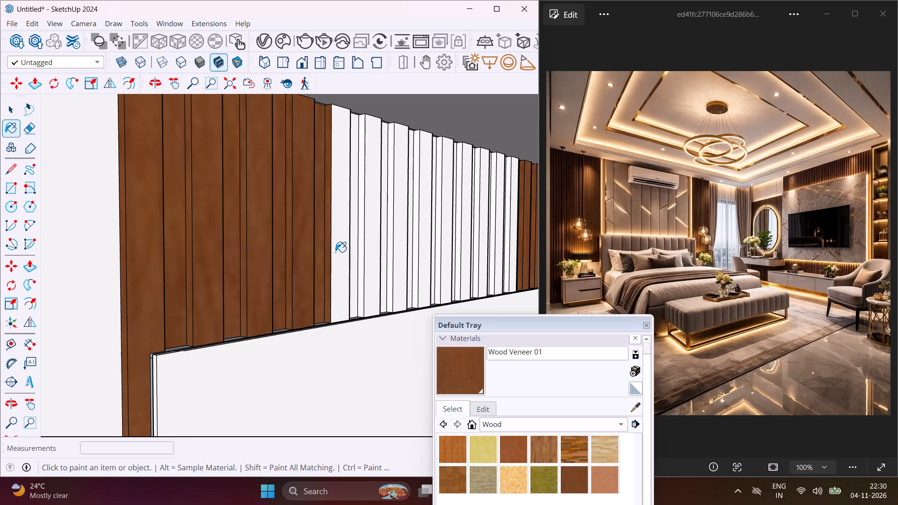
pyautogui.click(336, 252)
pyautogui.click(356, 249)
pyautogui.click(366, 249)
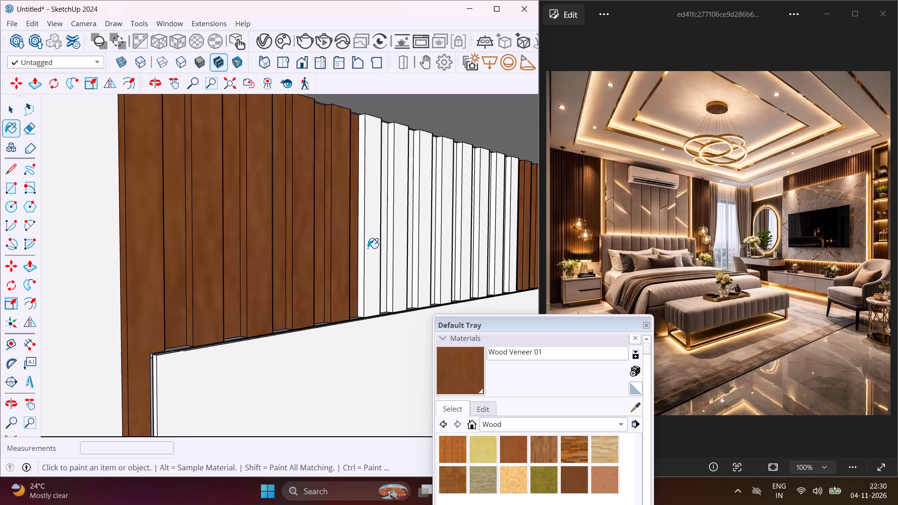
# Paint the strips and recess sides across the middle of the slatted panel above the TV with Wood Veneer 01.
pyautogui.click(379, 248)
pyautogui.click(390, 247)
pyautogui.click(399, 248)
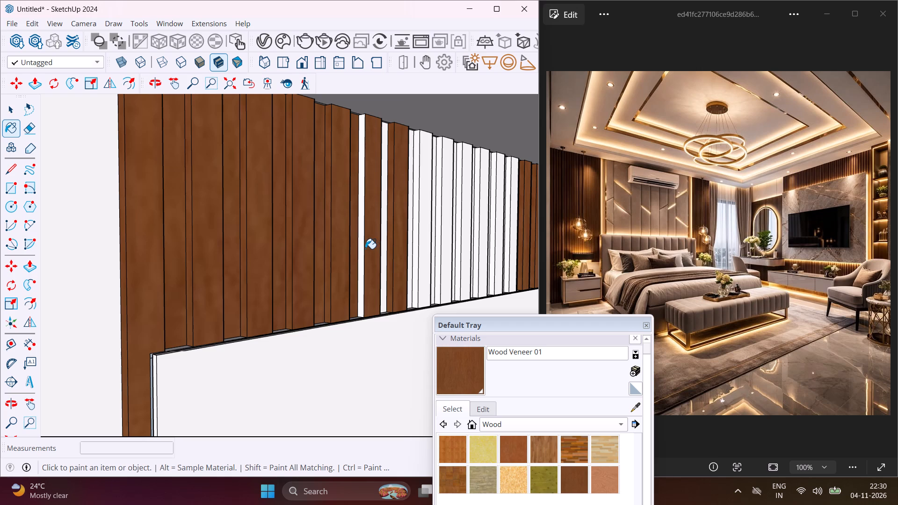
pyautogui.click(361, 247)
pyautogui.click(383, 244)
pyautogui.click(412, 237)
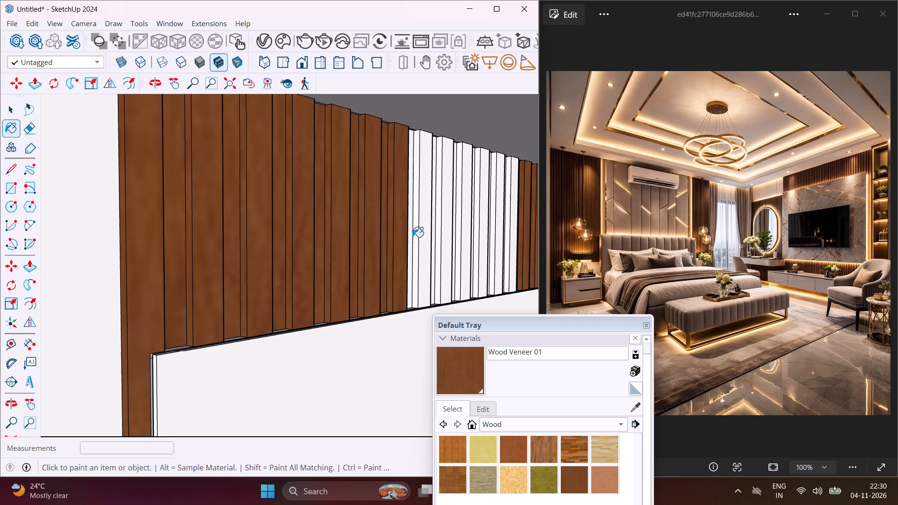
pyautogui.click(422, 237)
pyautogui.click(410, 235)
pyautogui.click(438, 225)
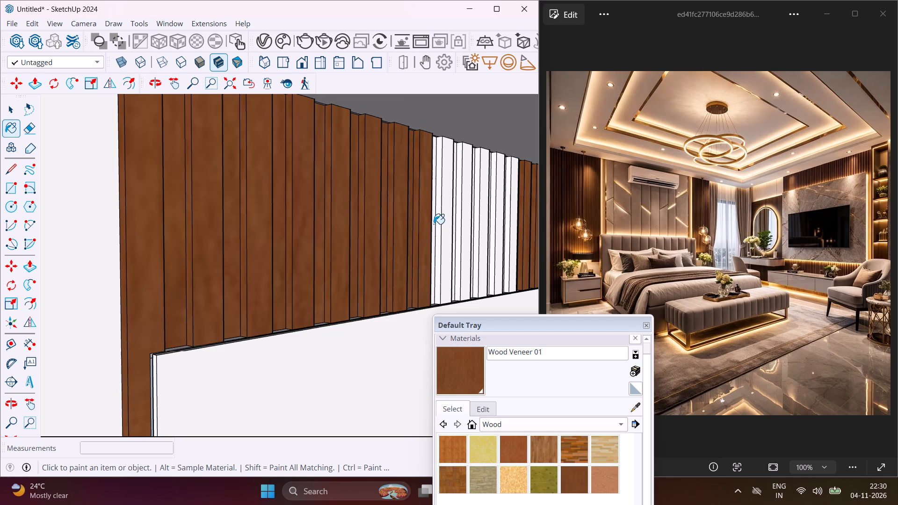
pyautogui.click(434, 224)
pyautogui.click(449, 221)
pyautogui.click(460, 217)
pyautogui.click(462, 218)
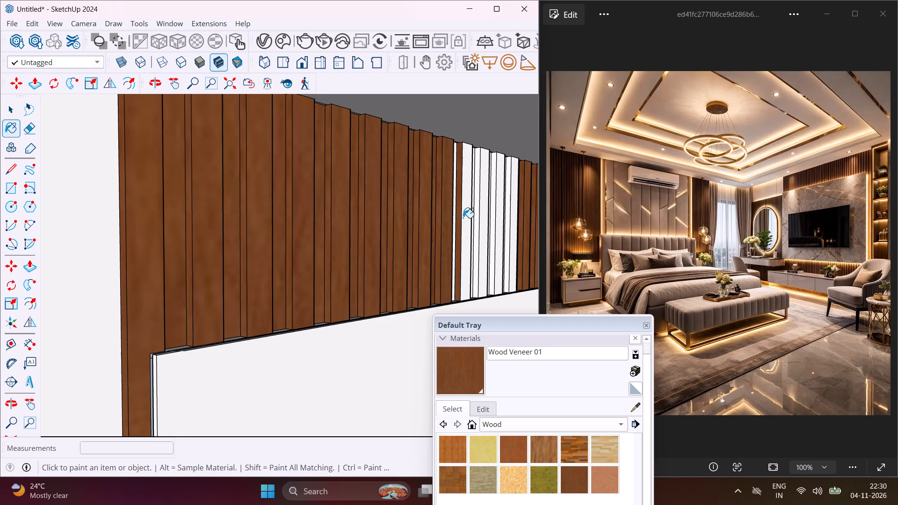
pyautogui.click(454, 224)
# Paint the remaining white strips above the TV with Wood Veneer 01, up to the section already veneered near the shelving.
pyautogui.click(474, 217)
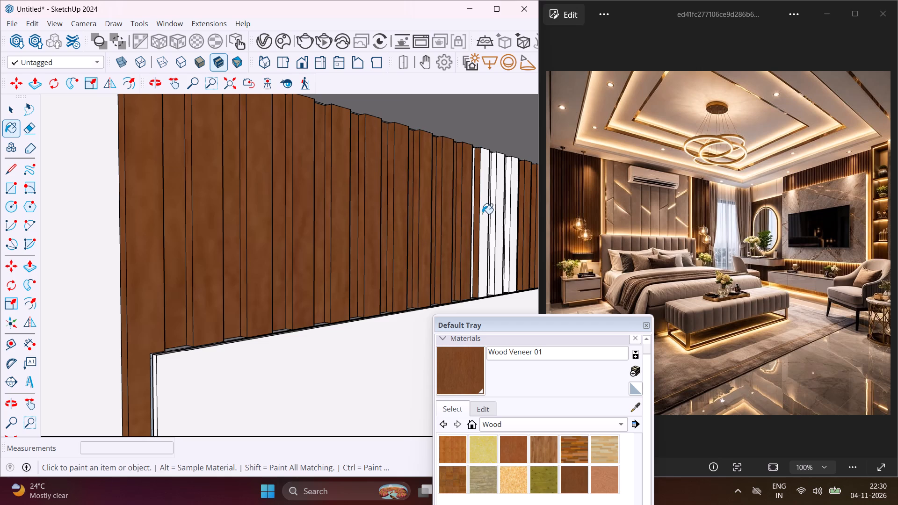
pyautogui.click(482, 214)
pyautogui.click(473, 215)
pyautogui.click(472, 217)
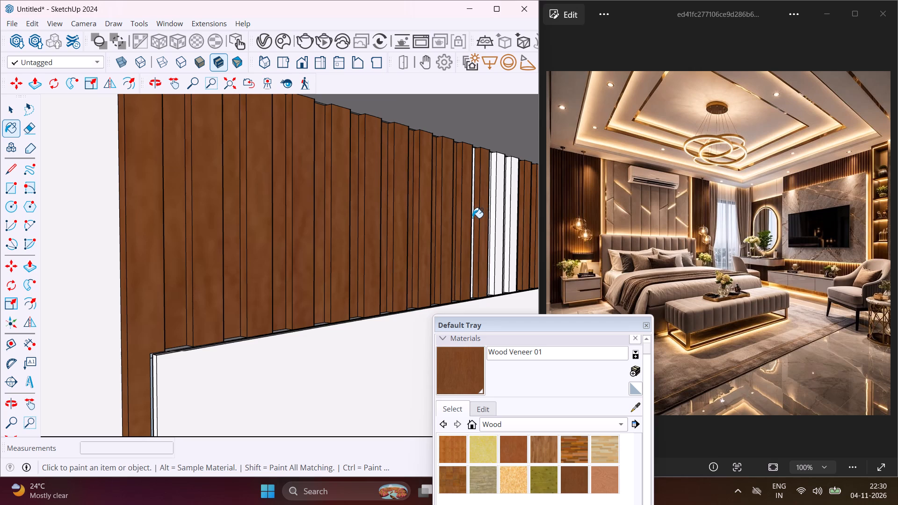
pyautogui.click(472, 219)
pyautogui.scroll(3, 472, 219)
pyautogui.click(472, 219)
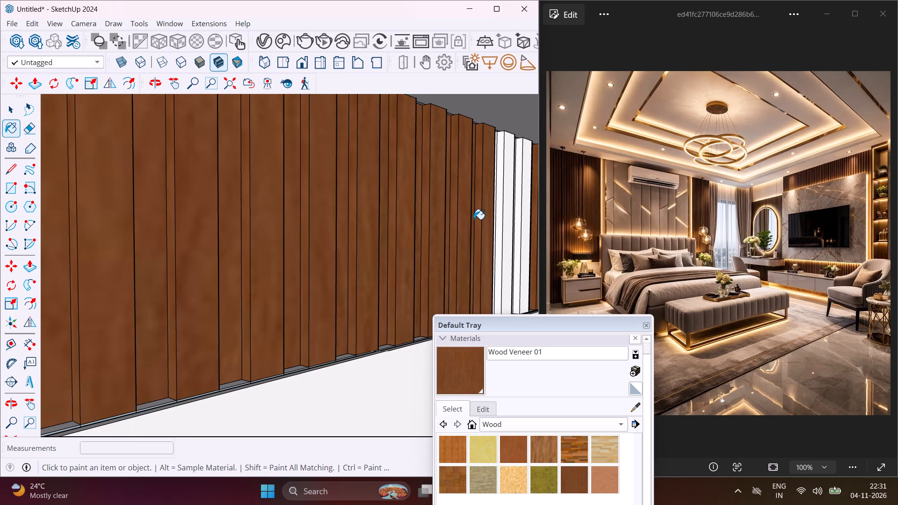
pyautogui.scroll(-3, 474, 219)
pyautogui.scroll(3, 503, 215)
pyautogui.click(499, 214)
pyautogui.click(492, 211)
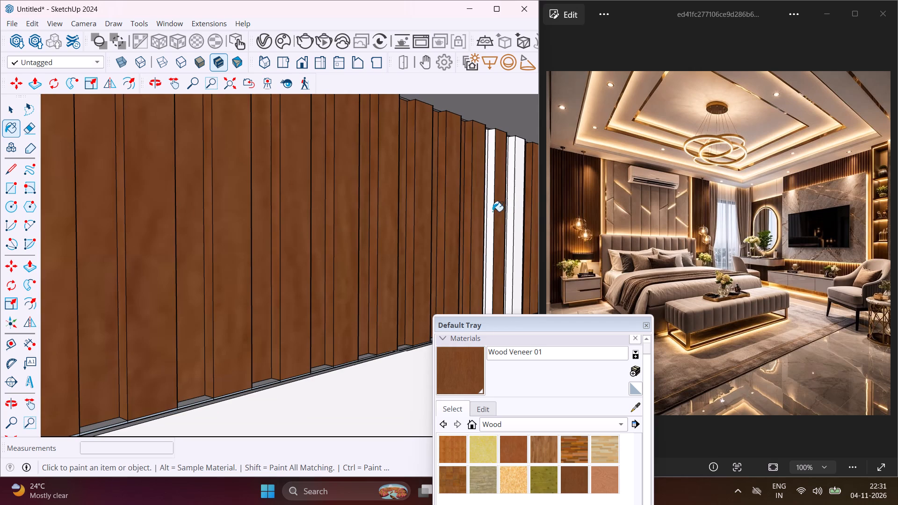
pyautogui.click(485, 211)
pyautogui.click(510, 227)
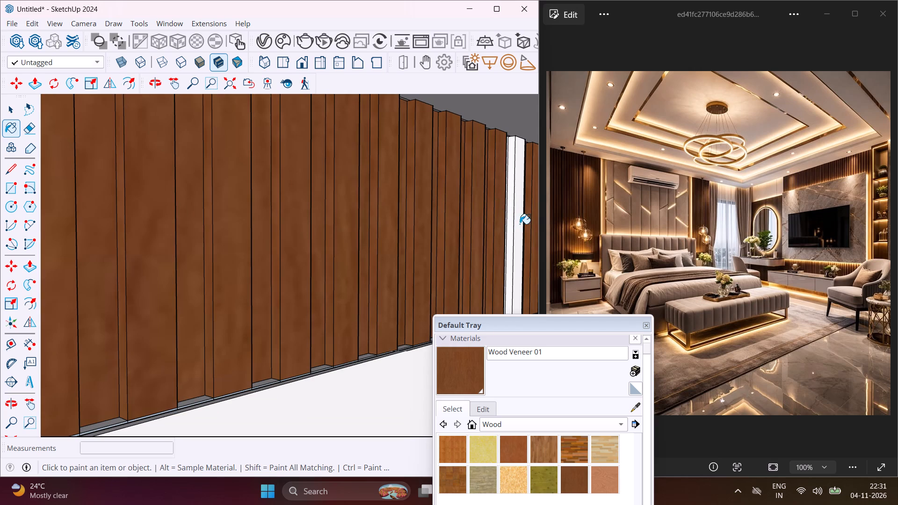
pyautogui.click(522, 222)
pyautogui.click(520, 220)
# Paint the last narrow white recess side near the already veneered section with Wood Veneer 01.
pyautogui.scroll(3, 515, 218)
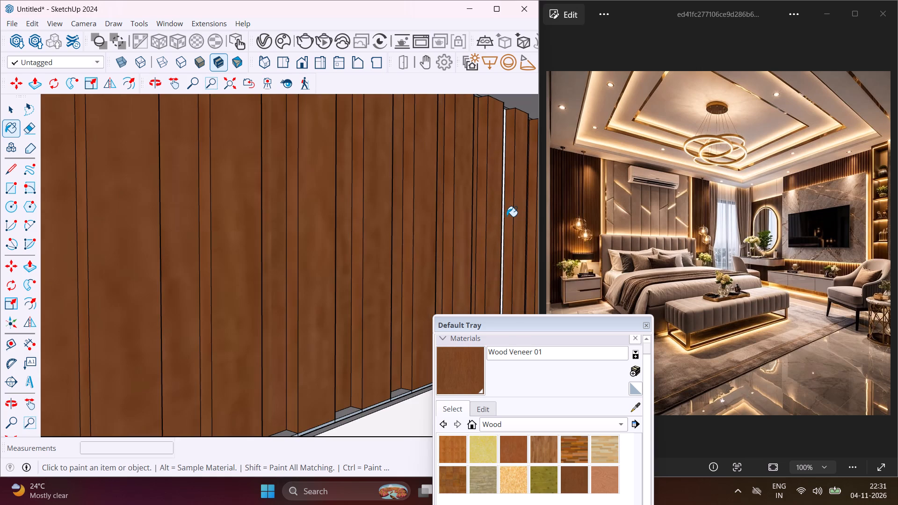
pyautogui.click(504, 216)
pyautogui.scroll(4, 499, 217)
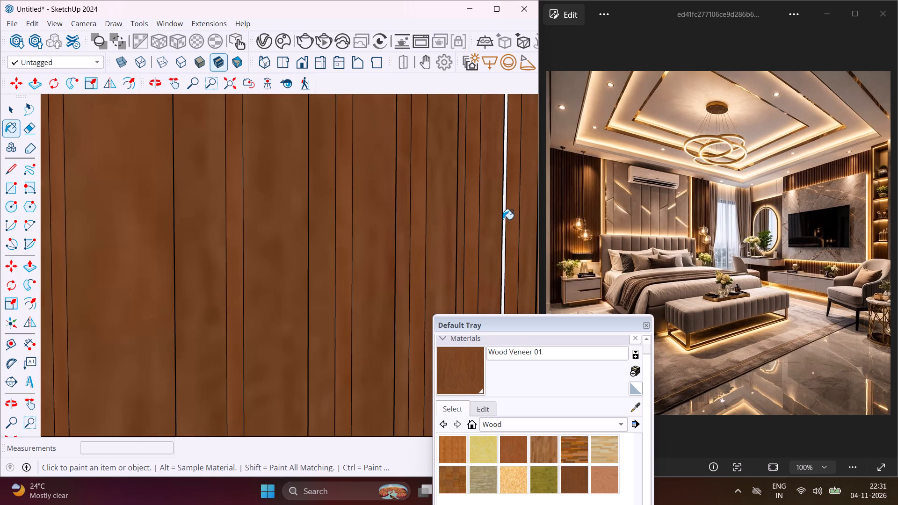
pyautogui.click(505, 220)
pyautogui.click(502, 217)
pyautogui.click(503, 217)
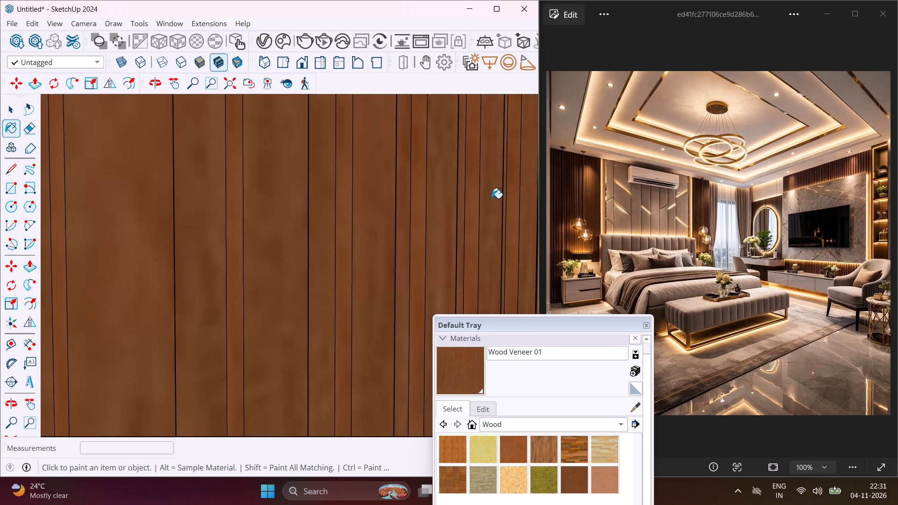
# Paint the narrow faces behind the mirror-side edge of the TV backing panel with Wood Veneer 01.
pyautogui.scroll(-12, 489, 195)
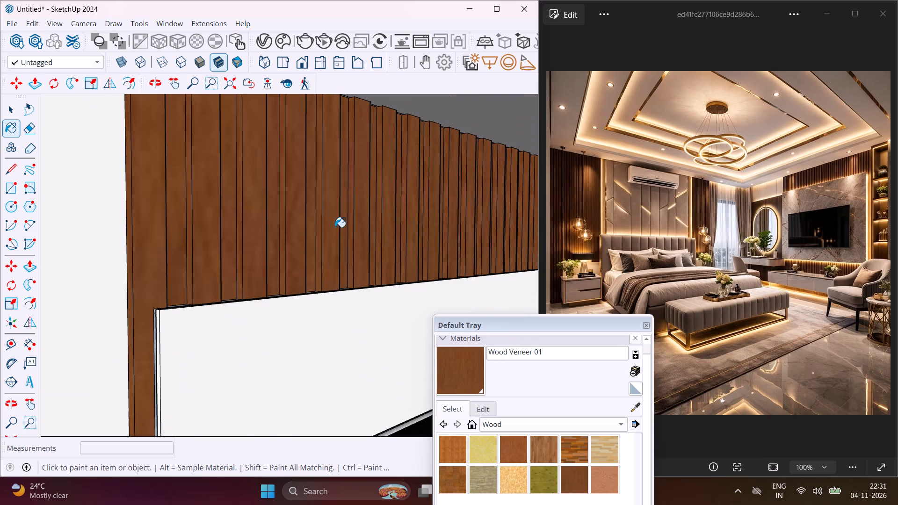
pyautogui.scroll(5, 175, 304)
pyautogui.moveTo(144, 325); pyautogui.dragTo(188, 327, button='middle')
pyautogui.scroll(3, 188, 329)
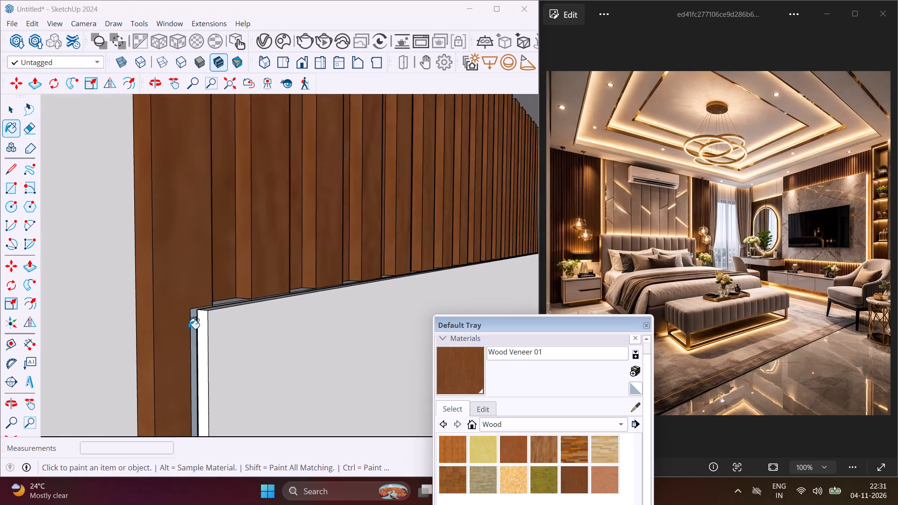
pyautogui.click(191, 329)
pyautogui.click(194, 312)
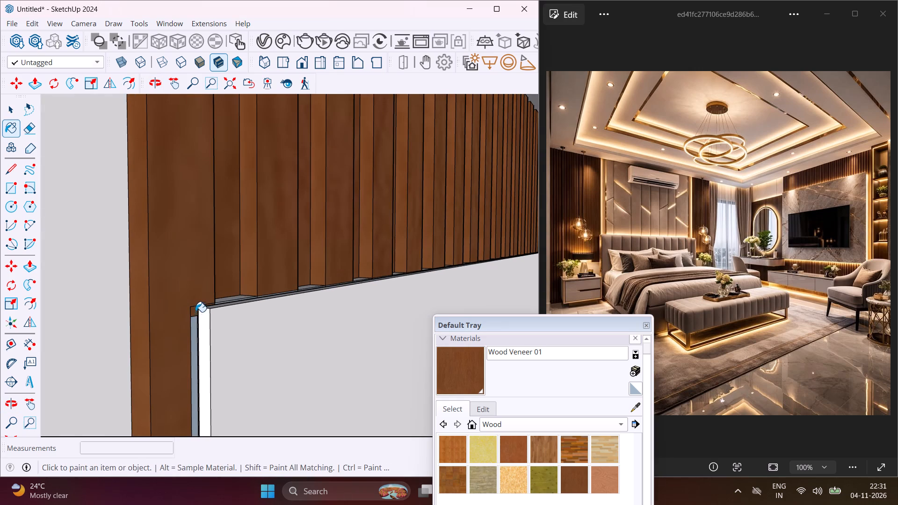
pyautogui.click(195, 323)
# Paint the bottom ledges of the two mirror-side recesses above the TV backing, plus adjoining lower edge strips, with Wood Veneer 01.
pyautogui.scroll(6, 213, 304)
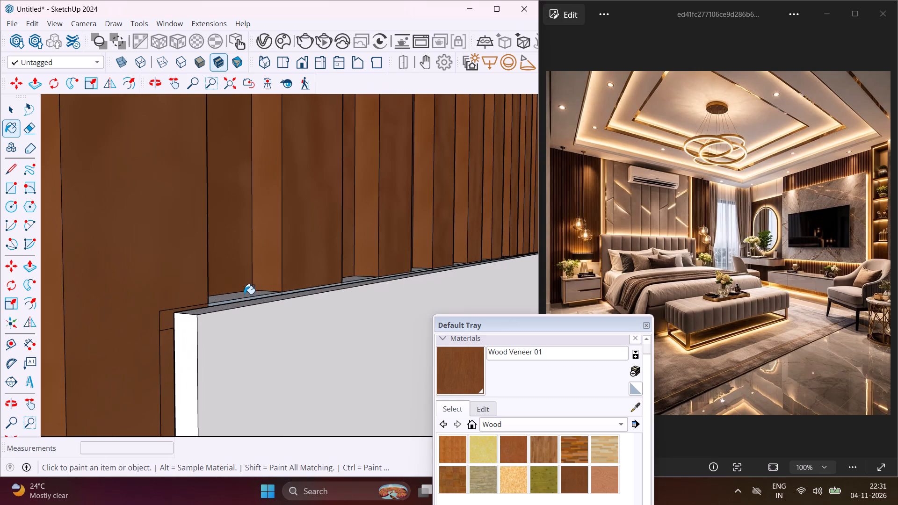
pyautogui.moveTo(244, 292); pyautogui.dragTo(228, 281, button='middle')
pyautogui.moveTo(229, 281); pyautogui.dragTo(225, 306, button='middle')
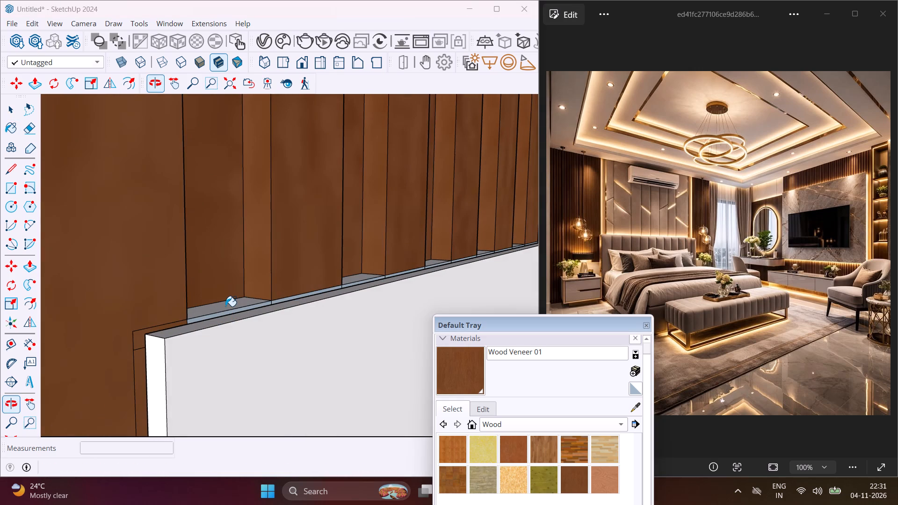
pyautogui.click(225, 306)
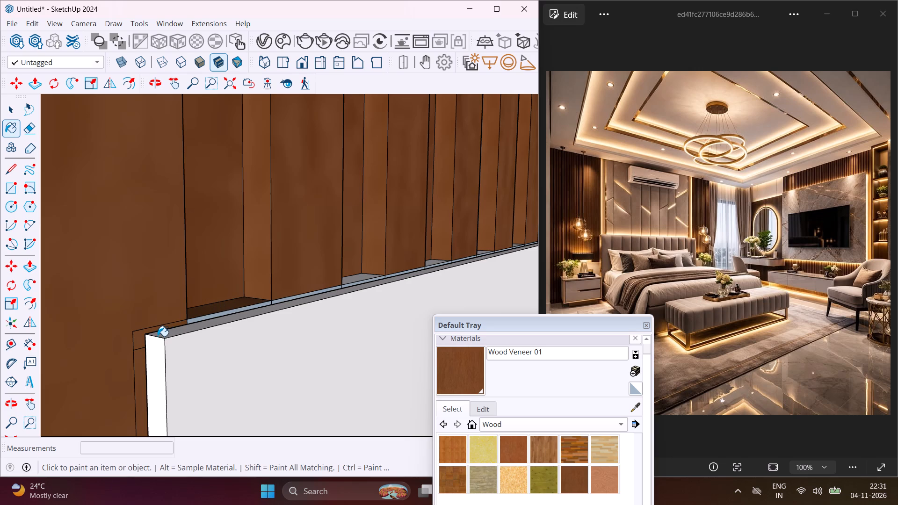
pyautogui.scroll(4, 338, 292)
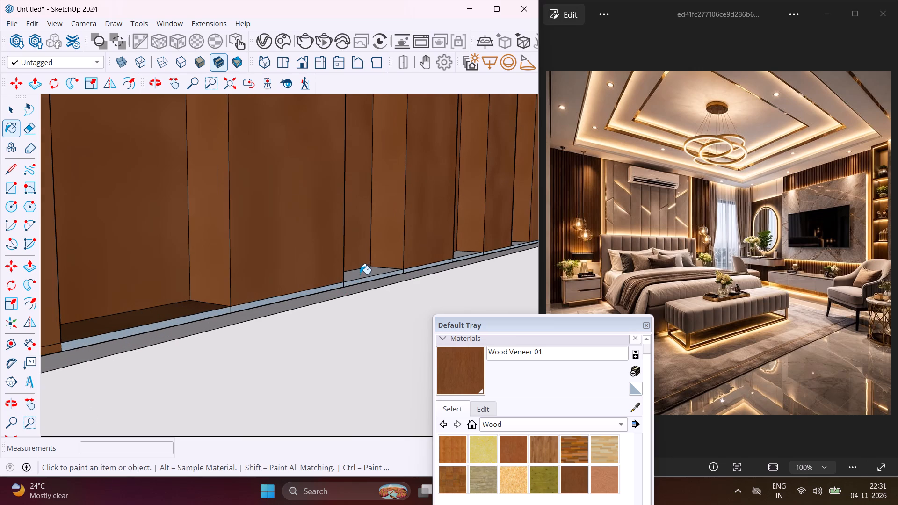
pyautogui.click(360, 274)
pyautogui.scroll(2, 253, 299)
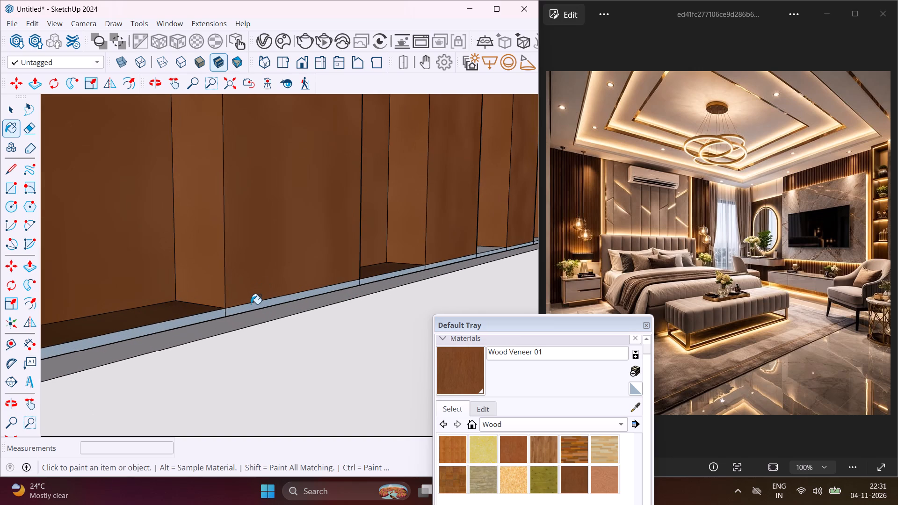
pyautogui.click(250, 304)
pyautogui.click(219, 315)
# Paint the second recess's lower front strip and the next slat's bottom edge strip above the TV backing with Wood Veneer 01.
pyautogui.scroll(-3, 266, 240)
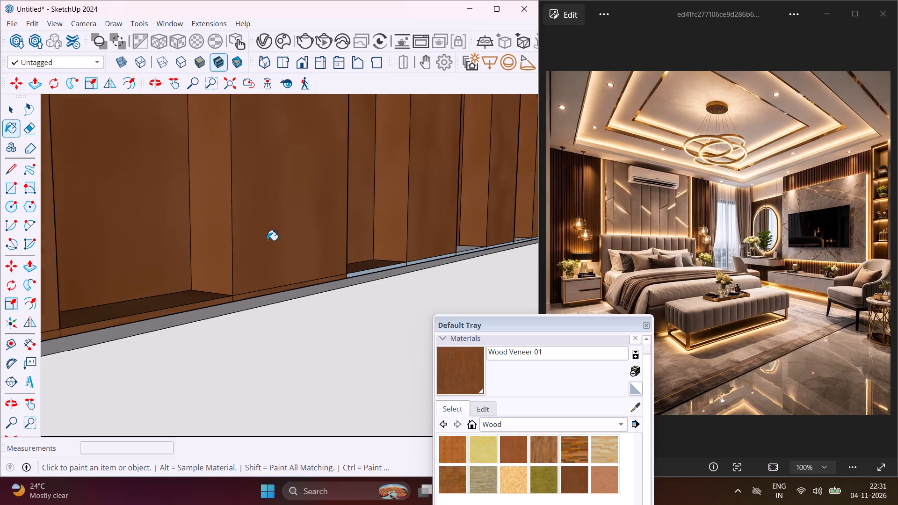
pyautogui.scroll(-5, 267, 240)
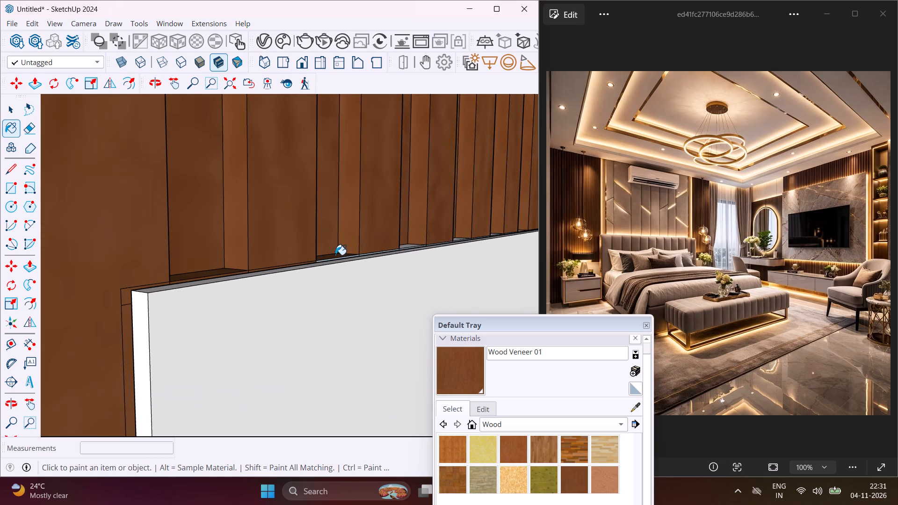
pyautogui.scroll(7, 340, 256)
pyautogui.click(343, 259)
pyautogui.click(345, 260)
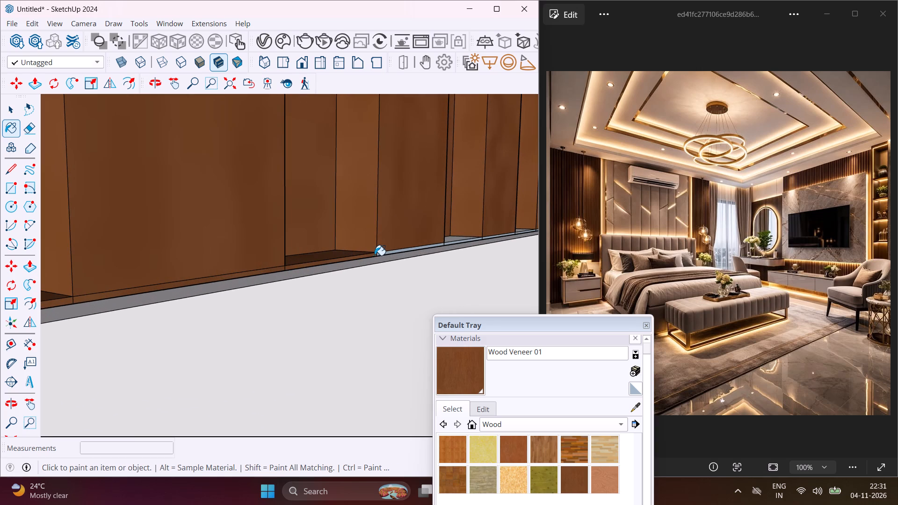
pyautogui.click(381, 255)
pyautogui.click(426, 246)
pyautogui.scroll(1, 456, 240)
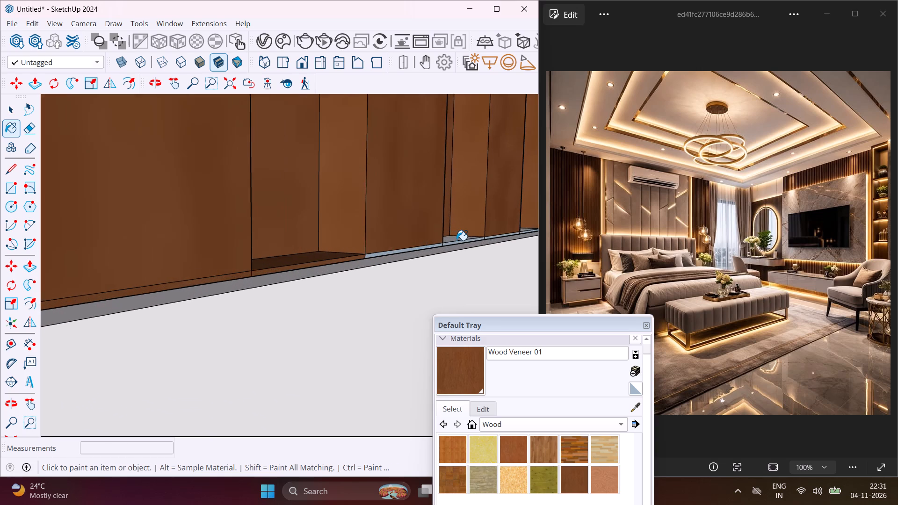
pyautogui.moveTo(455, 240); pyautogui.dragTo(349, 274, button='middle')
pyautogui.scroll(3, 362, 274)
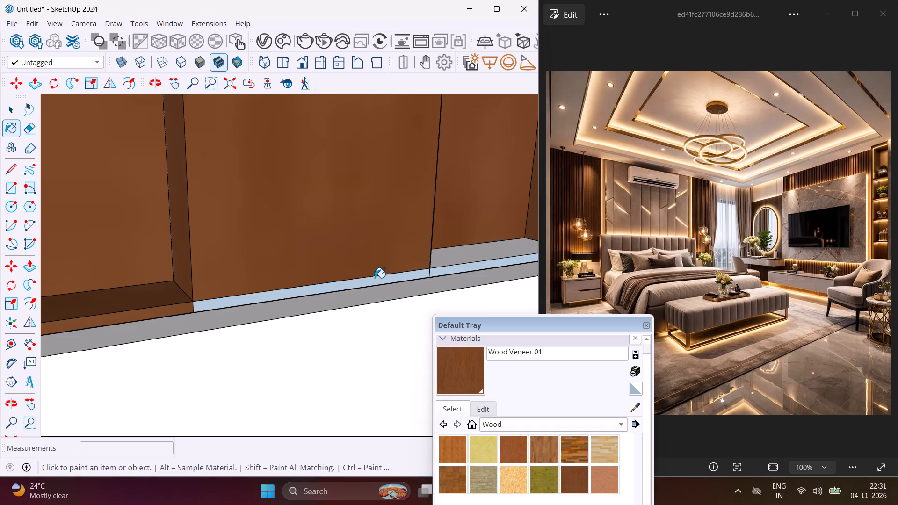
pyautogui.click(375, 278)
pyautogui.click(378, 280)
# Paint the third recess's bottom ledge and front strip, plus the following slat's bottom edge strip, with Wood Veneer 01.
pyautogui.moveTo(384, 277); pyautogui.dragTo(502, 290, button='middle')
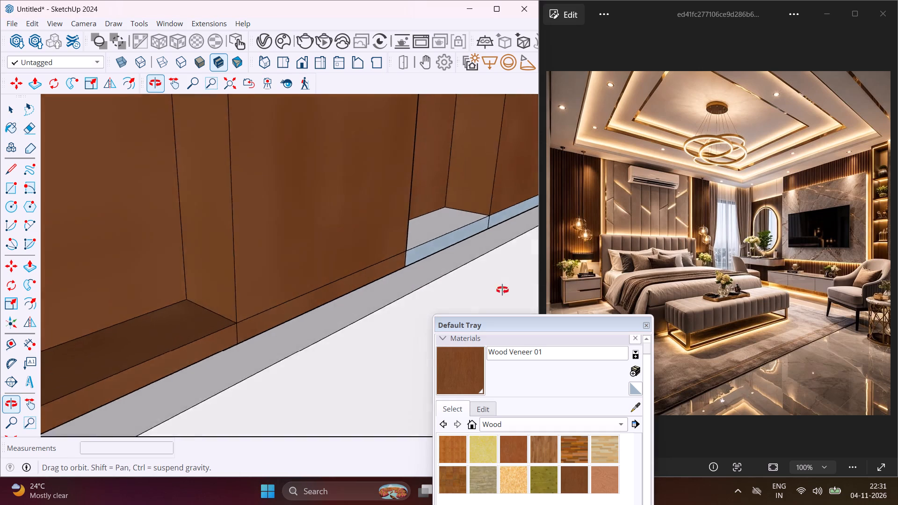
pyautogui.moveTo(502, 290); pyautogui.dragTo(380, 305, button='middle')
pyautogui.scroll(2, 474, 251)
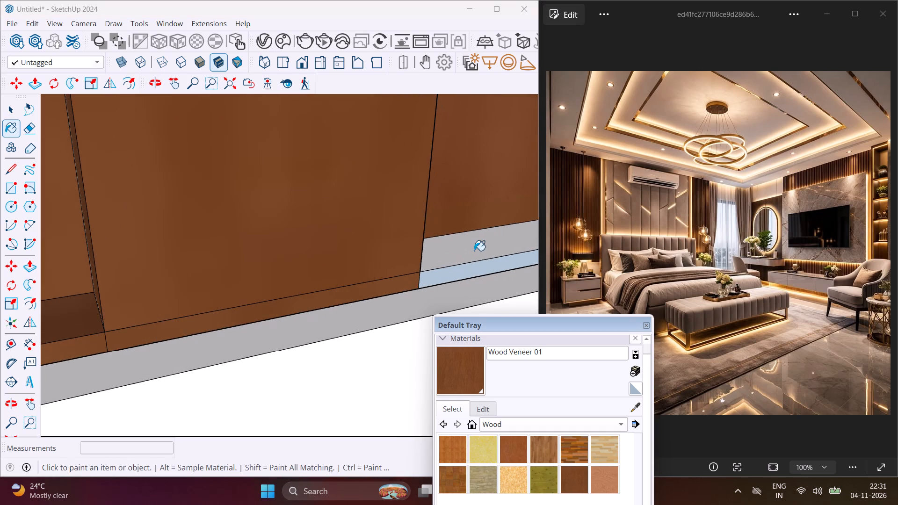
pyautogui.click(475, 250)
pyautogui.click(464, 265)
pyautogui.click(431, 273)
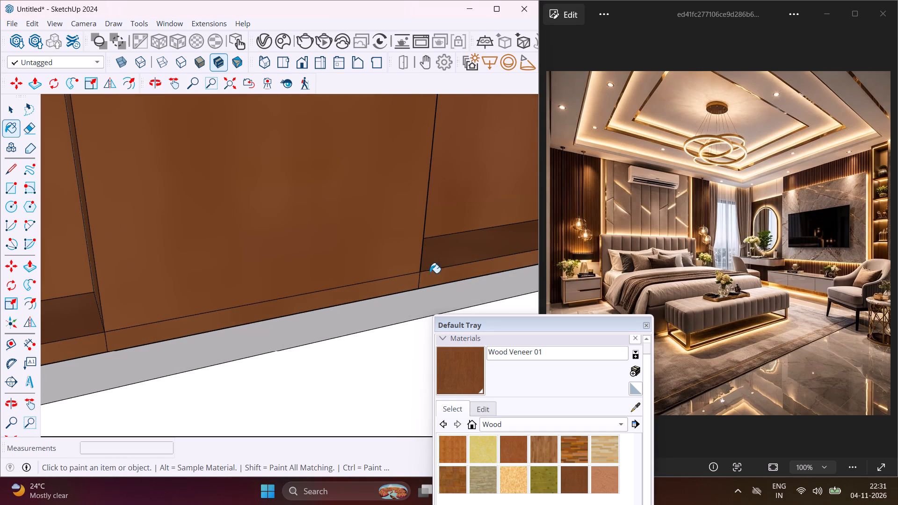
pyautogui.scroll(-9, 181, 249)
pyautogui.scroll(4, 436, 245)
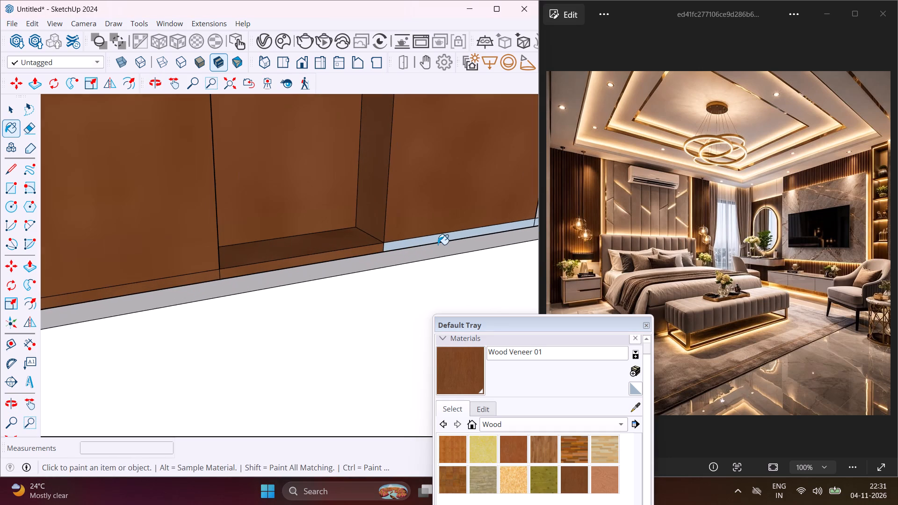
pyautogui.click(437, 239)
# Paint the fourth recess's bottom ledge and front strip, plus the adjoining slat's bottom edge strip, with Wood Veneer 01.
pyautogui.scroll(-9, 109, 249)
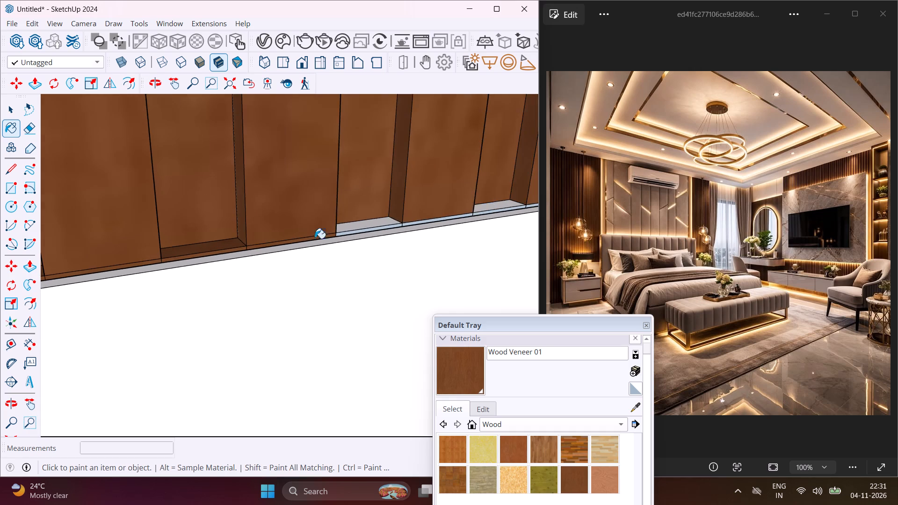
pyautogui.scroll(4, 354, 231)
pyautogui.click(367, 225)
pyautogui.click(373, 231)
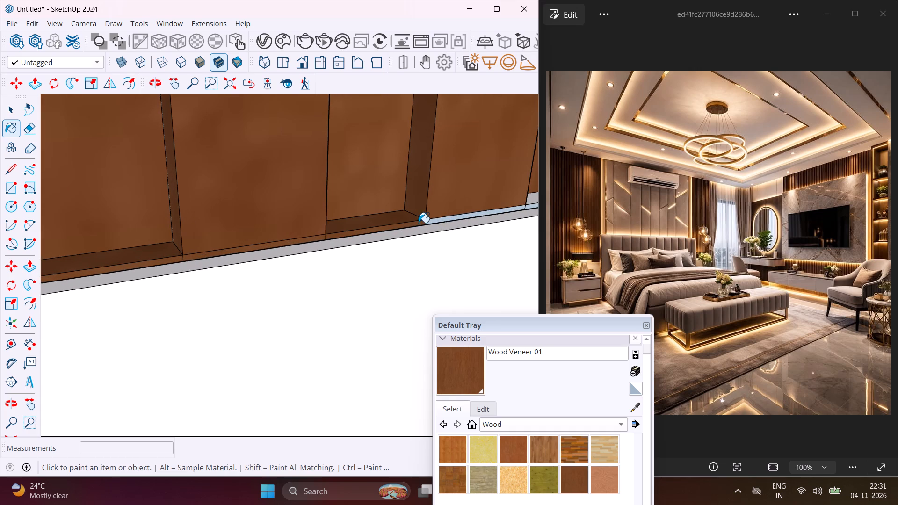
pyautogui.click(430, 223)
# Paint the bottom ledges and front strips of the next two recesses, and the slat edge between them, with Wood Veneer 01.
pyautogui.scroll(-4, 226, 218)
pyautogui.scroll(3, 461, 214)
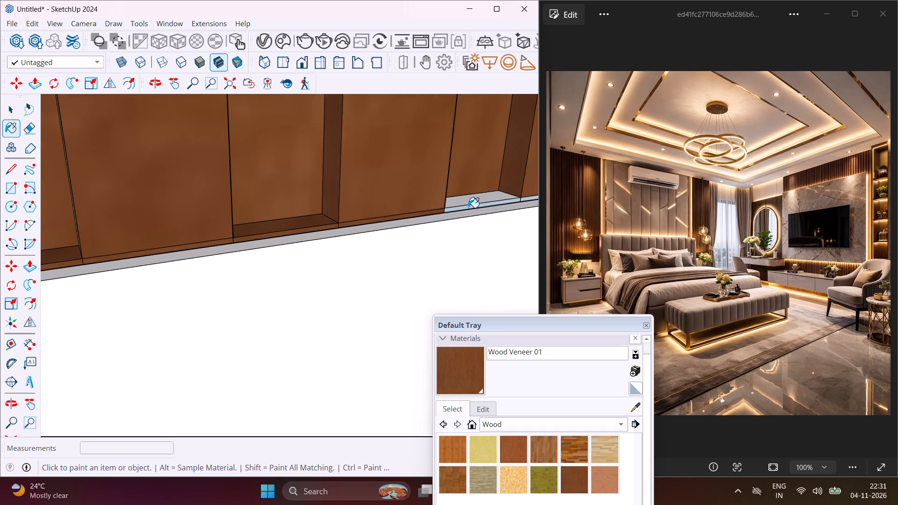
pyautogui.scroll(4, 470, 205)
pyautogui.click(468, 202)
pyautogui.click(464, 213)
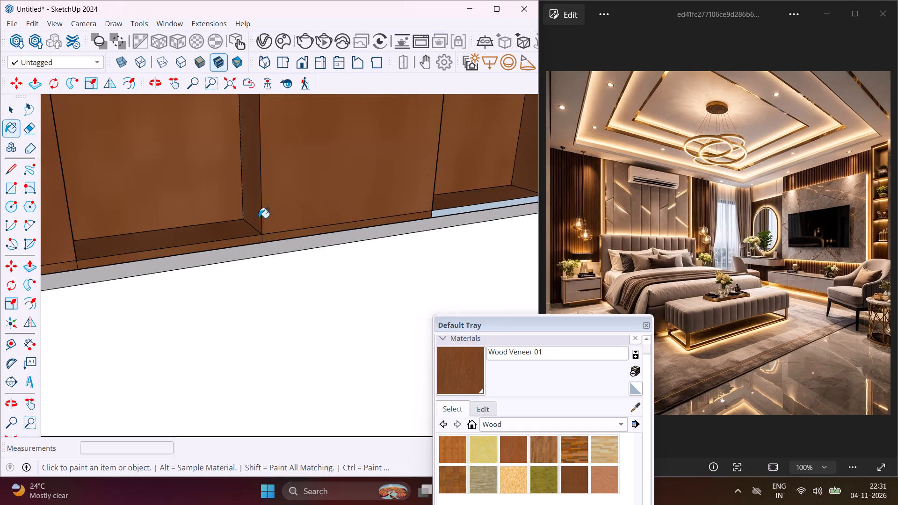
pyautogui.scroll(-5, 195, 223)
pyautogui.scroll(-4, 133, 238)
pyautogui.scroll(5, 459, 189)
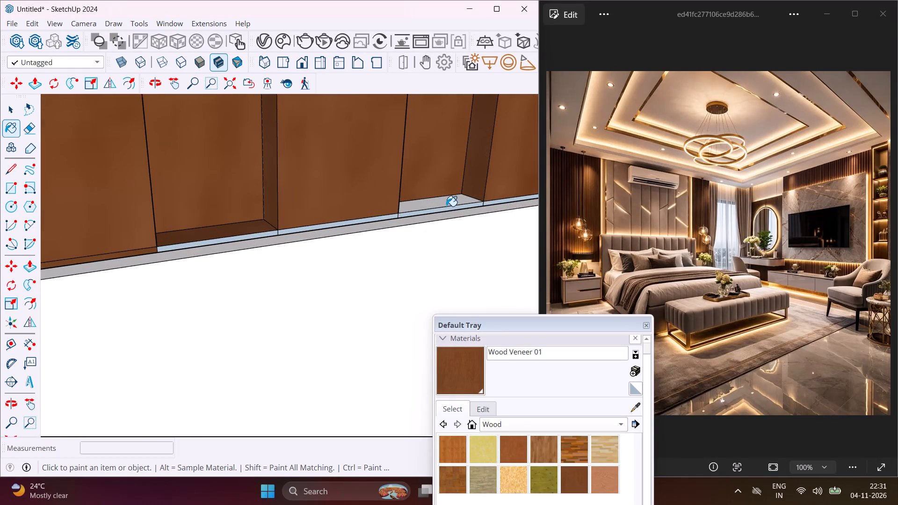
pyautogui.click(442, 201)
pyautogui.click(414, 214)
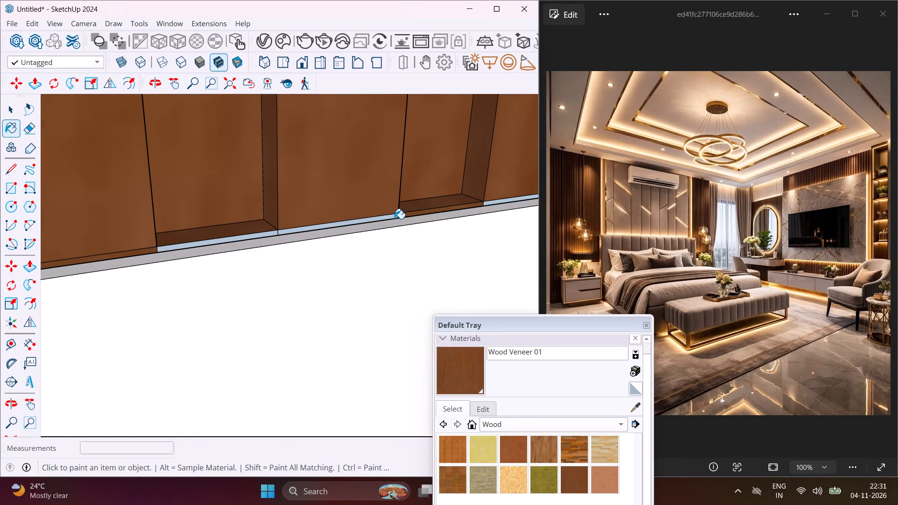
pyautogui.click(390, 220)
pyautogui.click(290, 232)
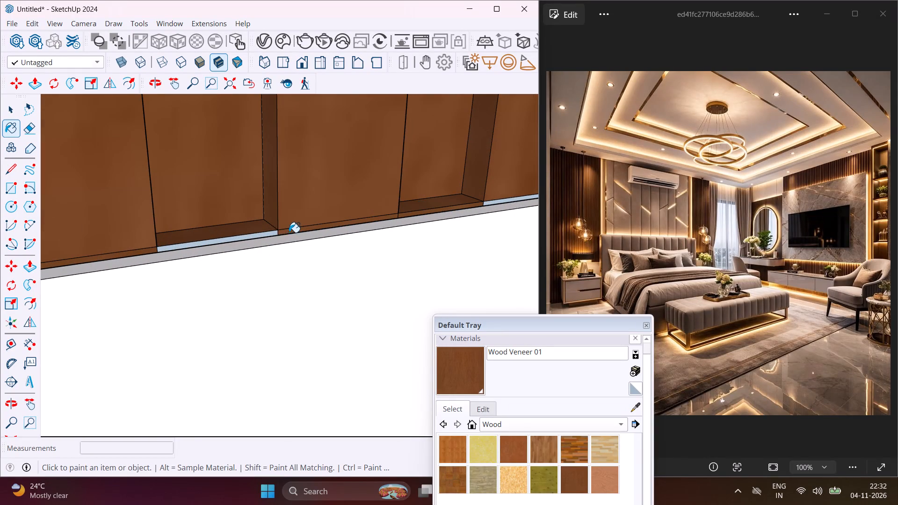
pyautogui.click(267, 237)
# Paint the following recess's bottom ledge and front strip, plus the slat edge strips on both sides, with Wood Veneer 01.
pyautogui.scroll(-4, 133, 257)
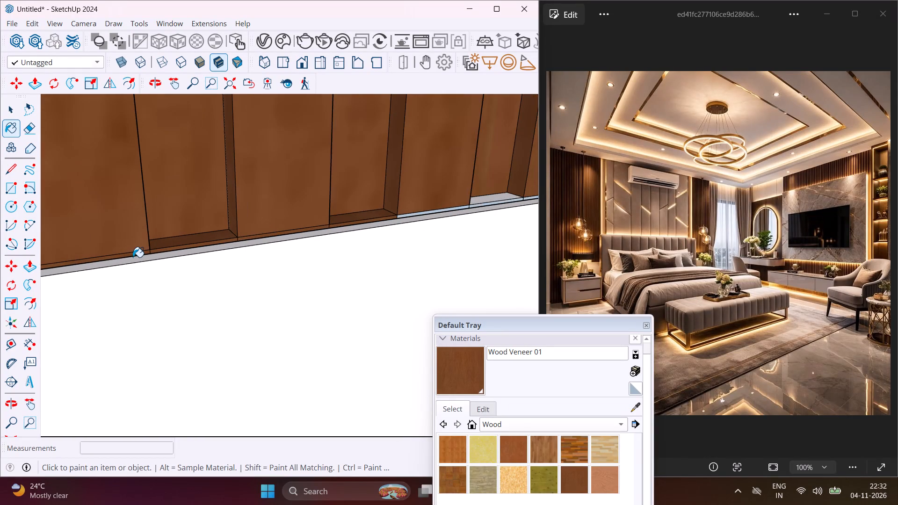
pyautogui.scroll(-2, 133, 257)
pyautogui.scroll(5, 457, 204)
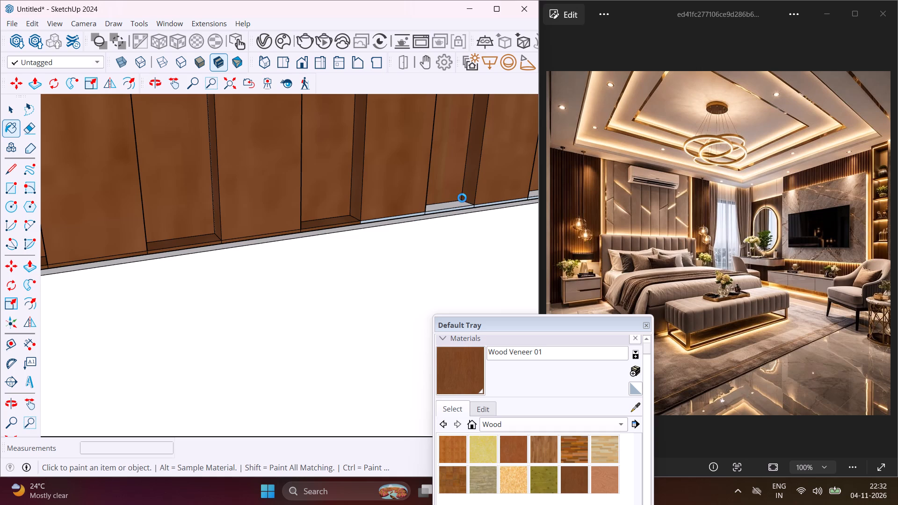
pyautogui.scroll(6, 461, 198)
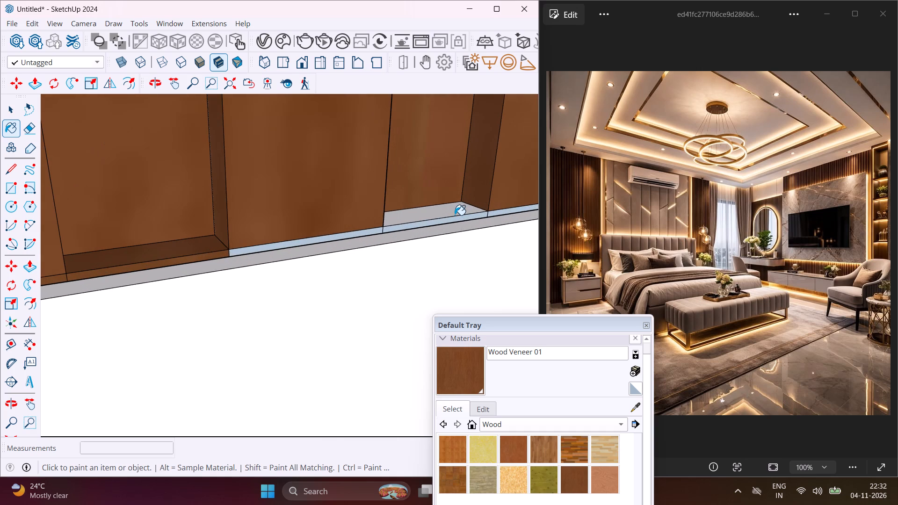
pyautogui.click(455, 215)
pyautogui.click(463, 217)
pyautogui.click(503, 212)
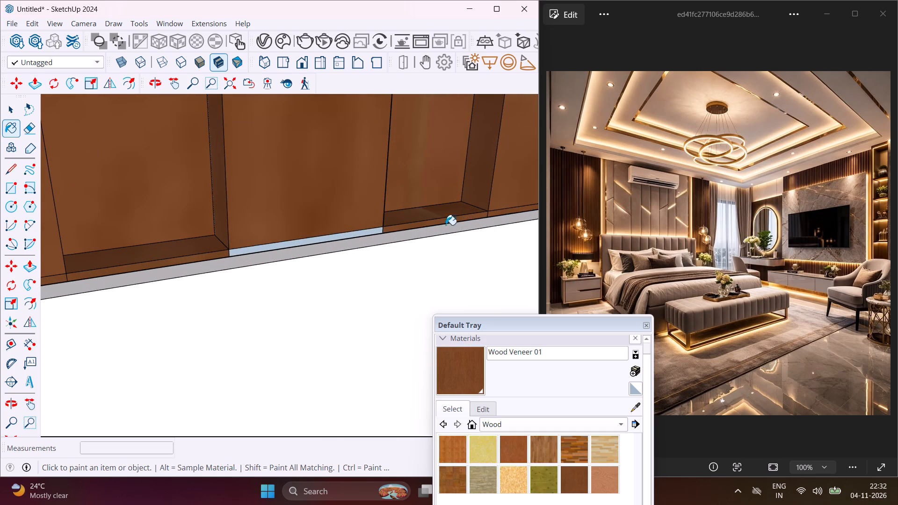
pyautogui.click(367, 231)
# Farther along the panel above the TV, paint an unpainted recess's bottom ledge, front strip and mirror-side slat edge with Wood Veneer 01.
pyautogui.scroll(-4, 135, 247)
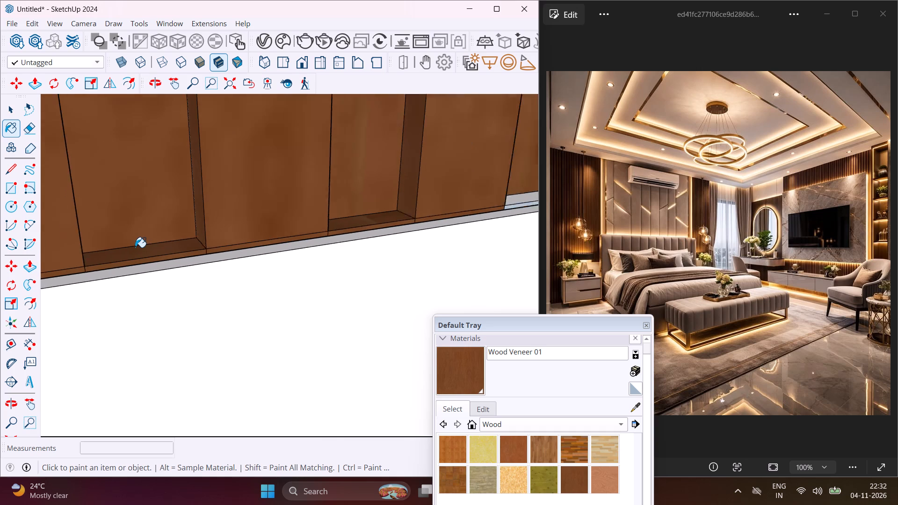
pyautogui.scroll(-13, 135, 247)
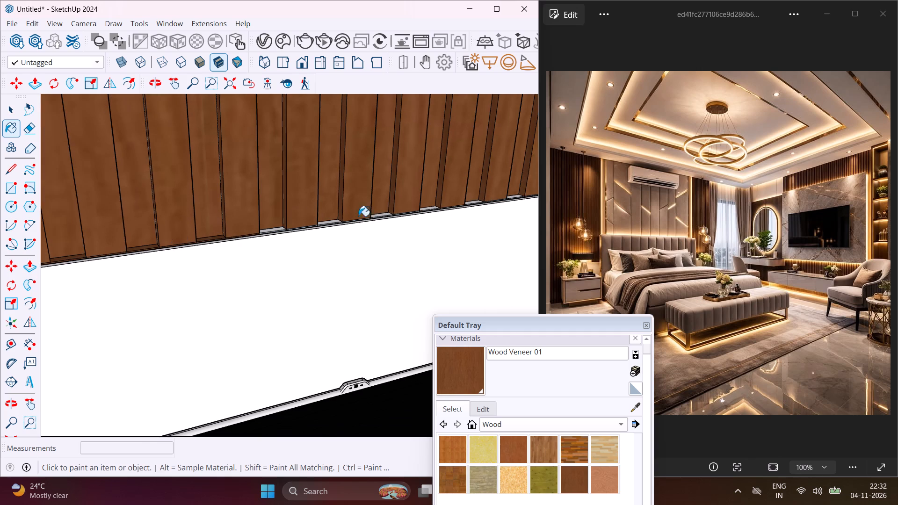
pyautogui.scroll(12, 505, 196)
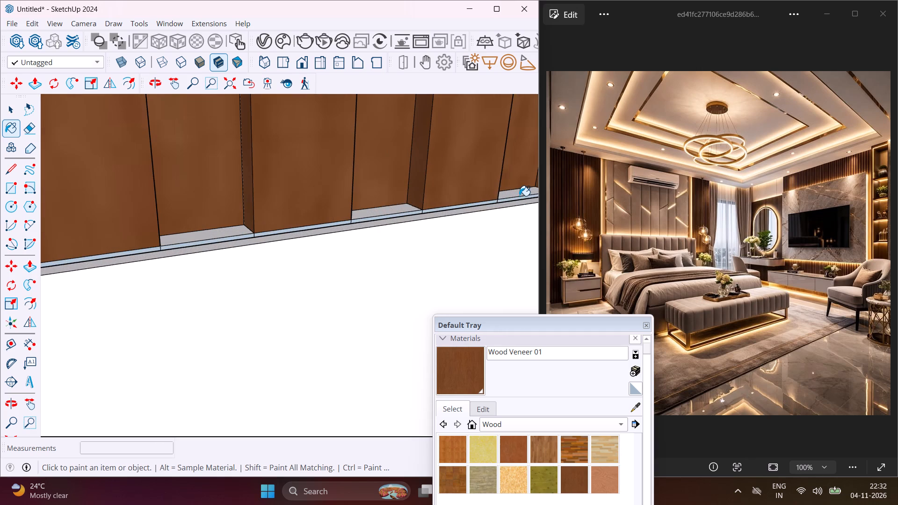
pyautogui.click(514, 197)
pyautogui.click(503, 195)
pyautogui.click(503, 201)
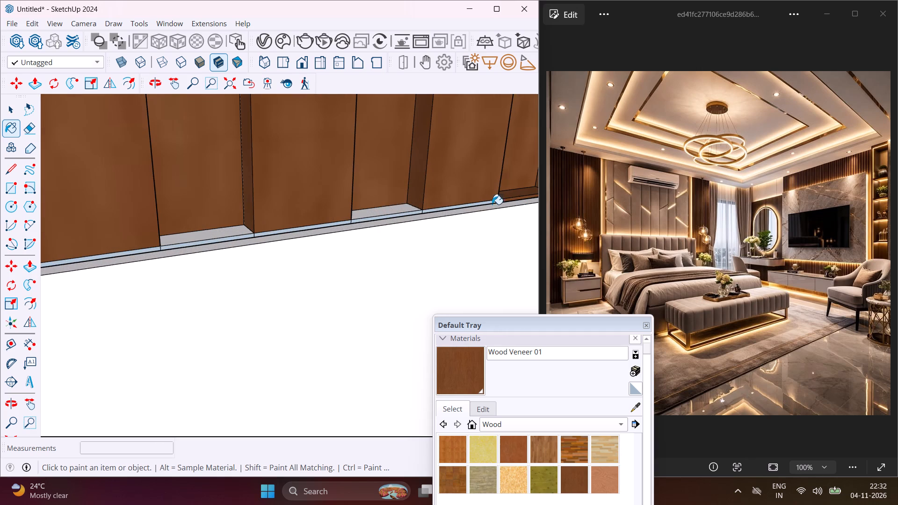
pyautogui.click(488, 202)
# Paint the bottom ledges and front strips of the two adjacent mirror-side recesses, and the slat edge between them, with Wood Veneer 01.
pyautogui.click(408, 209)
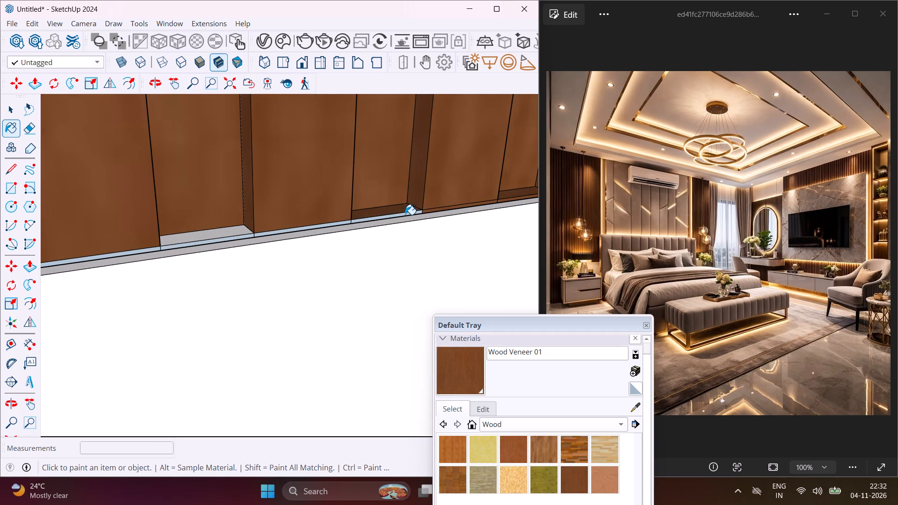
pyautogui.click(405, 215)
pyautogui.click(298, 228)
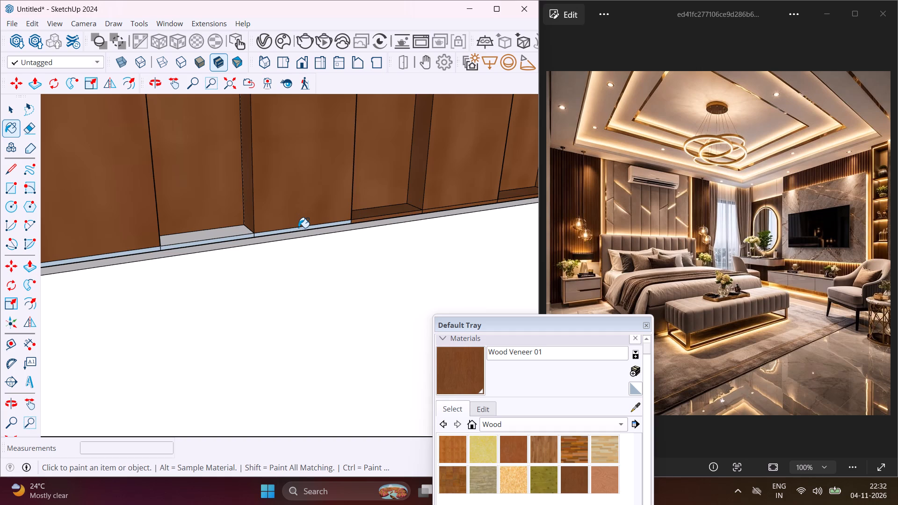
pyautogui.click(297, 230)
pyautogui.click(246, 232)
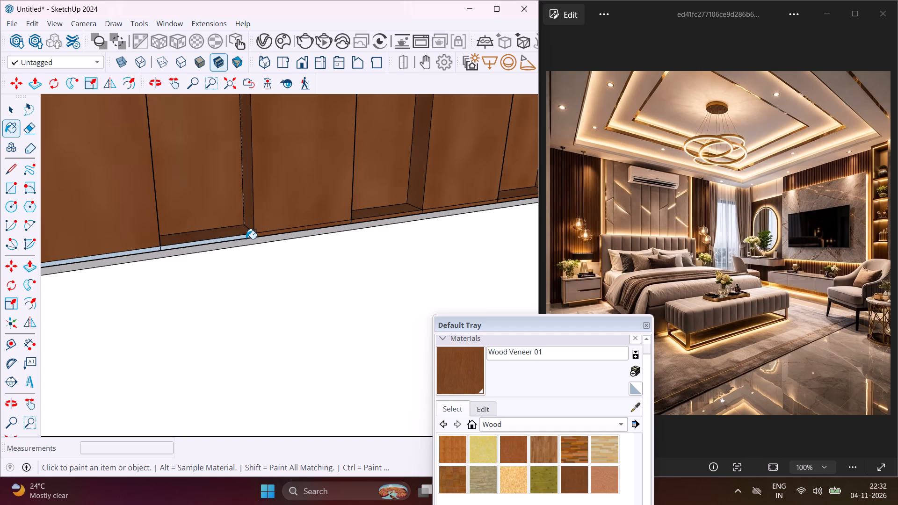
pyautogui.click(246, 239)
pyautogui.click(245, 237)
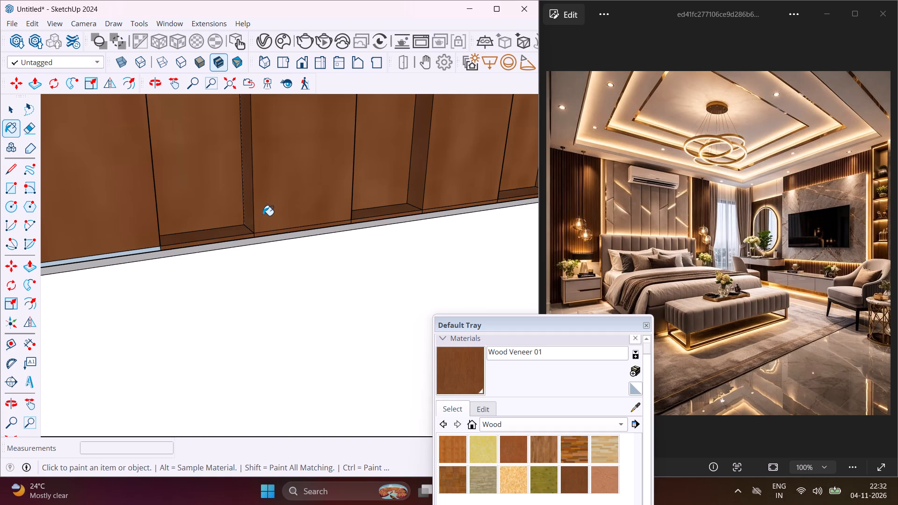
# Paint the next unpainted recess's bottom ledge and front strip, plus the slat edges on both sides, with Wood Veneer 01.
pyautogui.scroll(-5, 263, 216)
pyautogui.scroll(-4, 107, 239)
pyautogui.scroll(7, 83, 249)
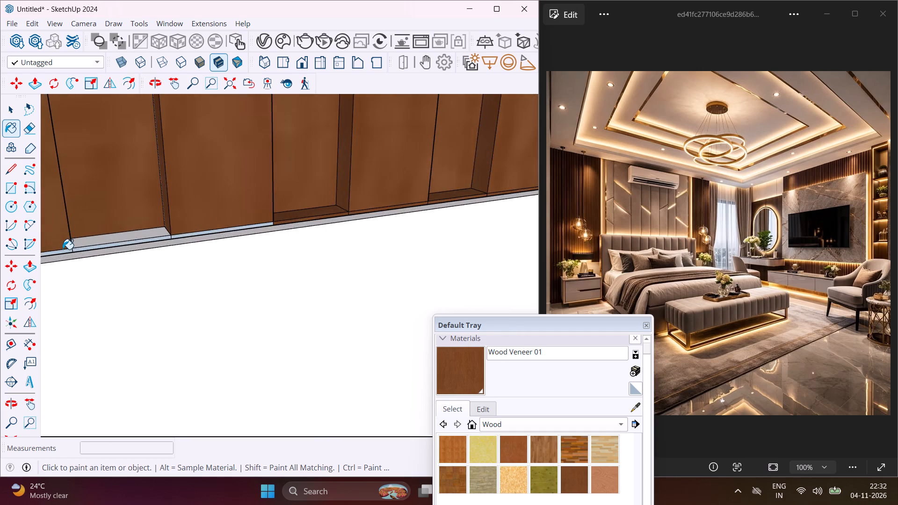
pyautogui.scroll(5, 63, 249)
pyautogui.click(64, 250)
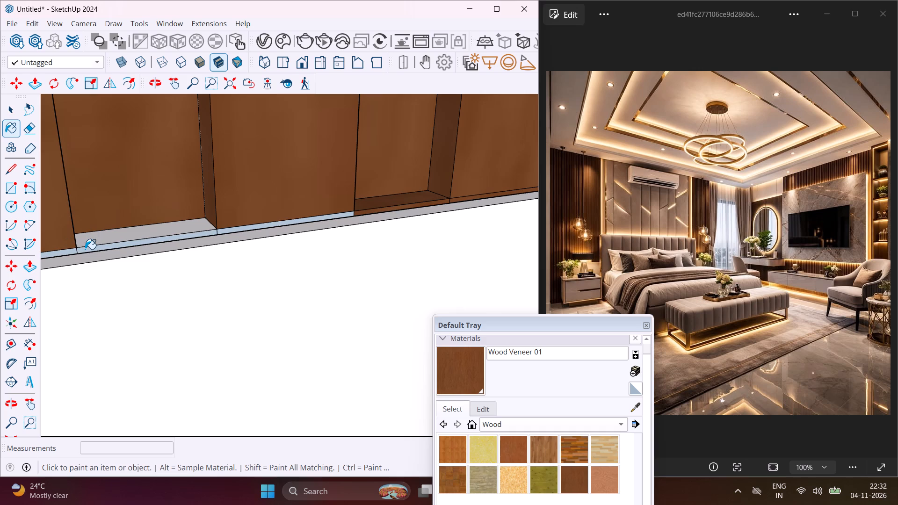
pyautogui.click(85, 249)
pyautogui.click(72, 251)
pyautogui.click(87, 243)
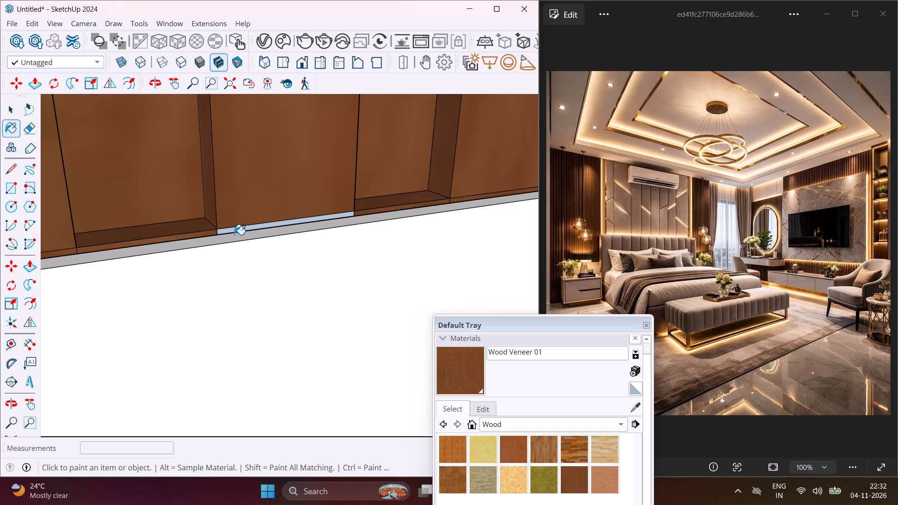
pyautogui.click(235, 230)
# Paint the bottom ledges and front strips of the next two mirror-side recesses, and the slat edge between them, with Wood Veneer 01.
pyautogui.scroll(-8, 279, 186)
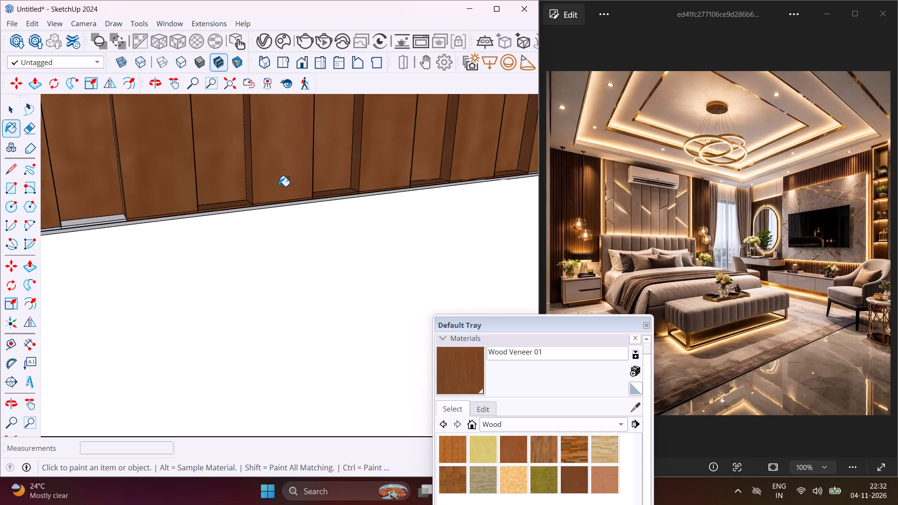
pyautogui.scroll(-2, 279, 186)
pyautogui.moveTo(68, 227); pyautogui.dragTo(194, 229, button='middle')
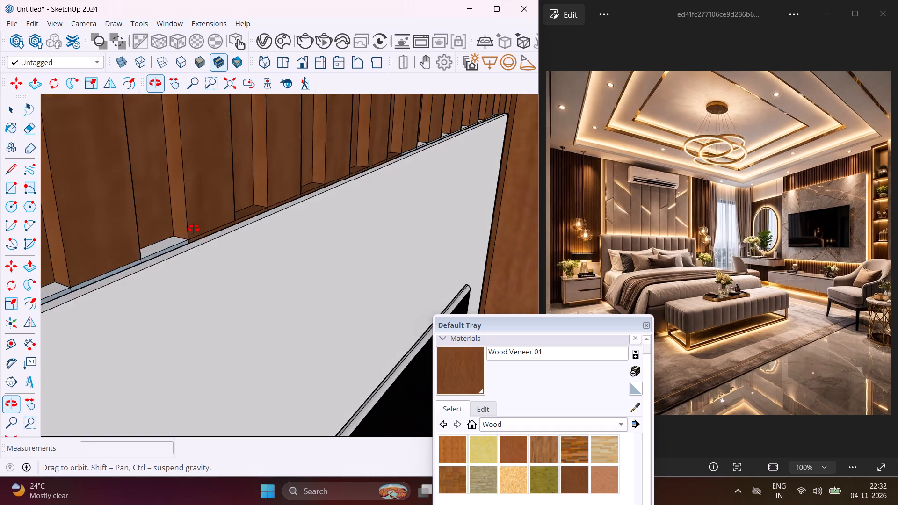
pyautogui.moveTo(194, 229); pyautogui.dragTo(241, 224, button='middle')
pyautogui.scroll(4, 144, 289)
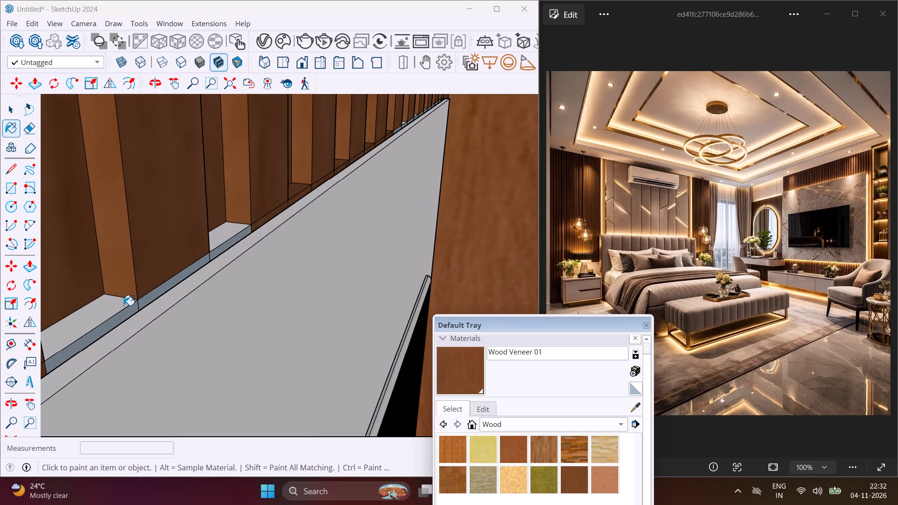
pyautogui.click(118, 306)
pyautogui.click(125, 313)
pyautogui.click(149, 298)
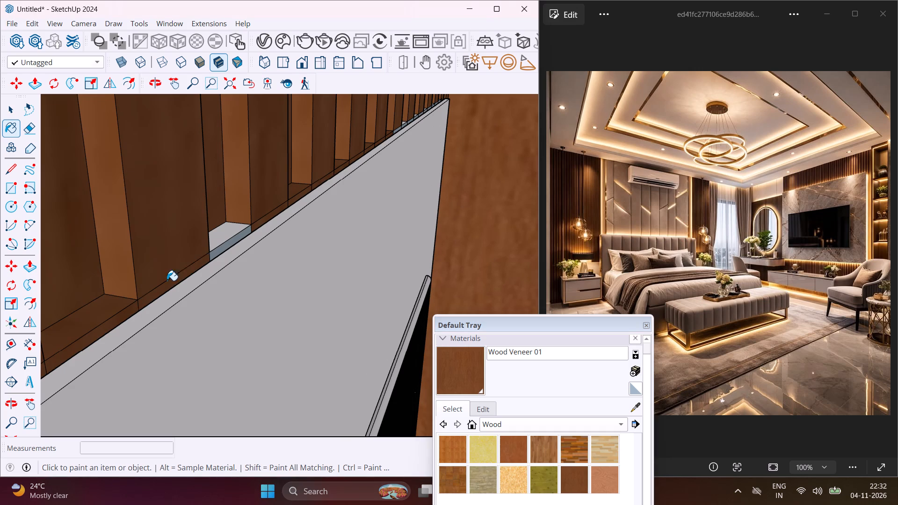
pyautogui.click(218, 242)
pyautogui.click(222, 250)
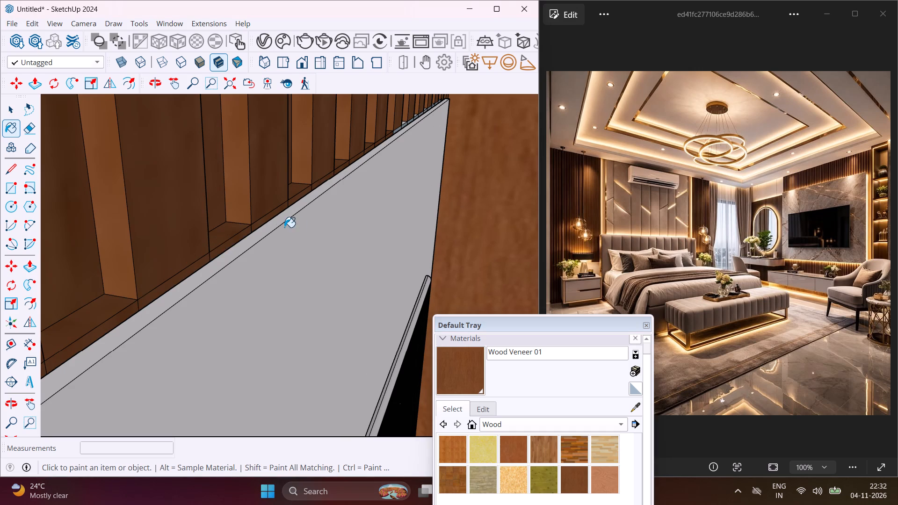
# Paint the unpainted slat side faces in the mirror-side and middle recesses above the TV panel with Wood Veneer 01.
pyautogui.moveTo(283, 227); pyautogui.dragTo(80, 280, button='middle')
pyautogui.scroll(-5, 79, 280)
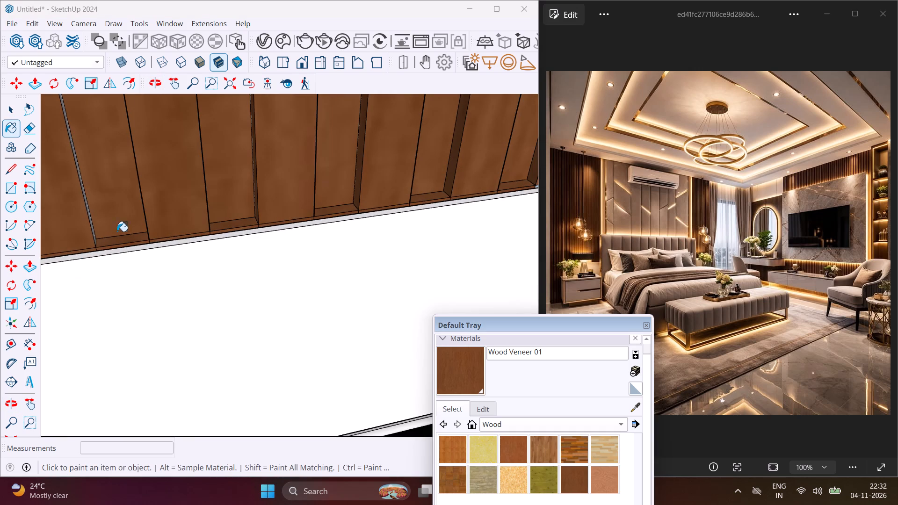
pyautogui.moveTo(125, 216); pyautogui.dragTo(0, 237, button='middle')
pyautogui.scroll(3, 56, 205)
pyautogui.click(43, 164)
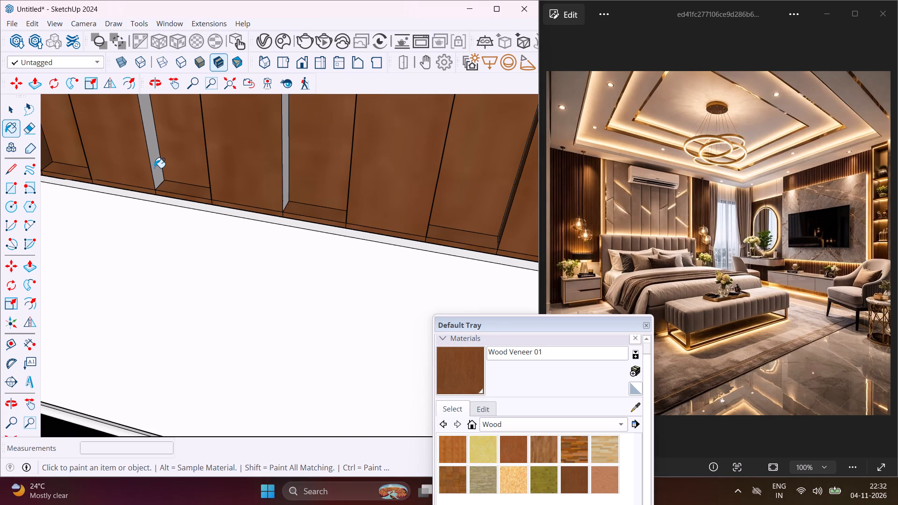
pyautogui.click(155, 168)
pyautogui.click(290, 175)
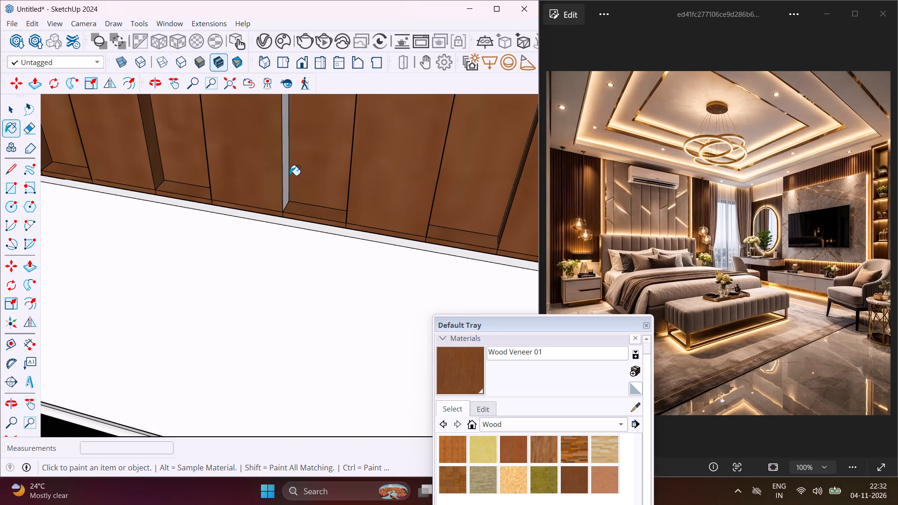
pyautogui.click(286, 177)
pyautogui.moveTo(274, 180); pyautogui.dragTo(360, 182, button='middle')
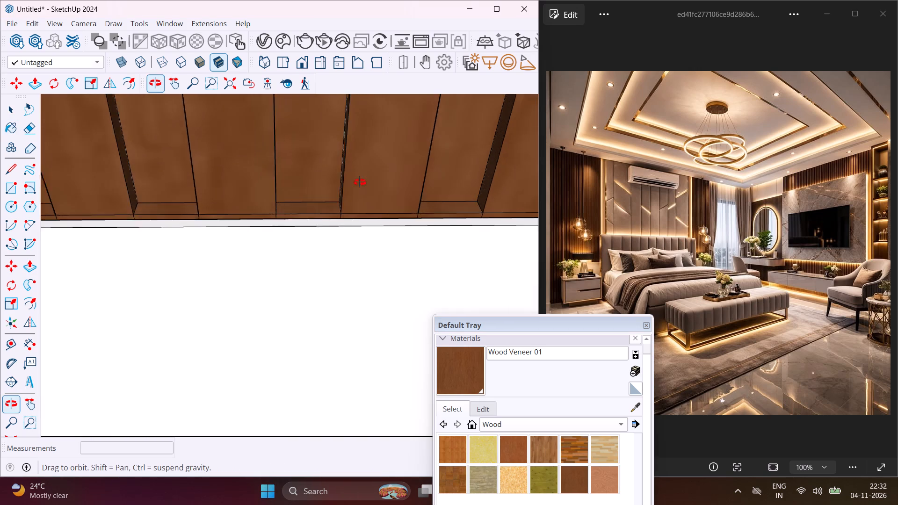
pyautogui.moveTo(360, 182); pyautogui.dragTo(182, 158, button='middle')
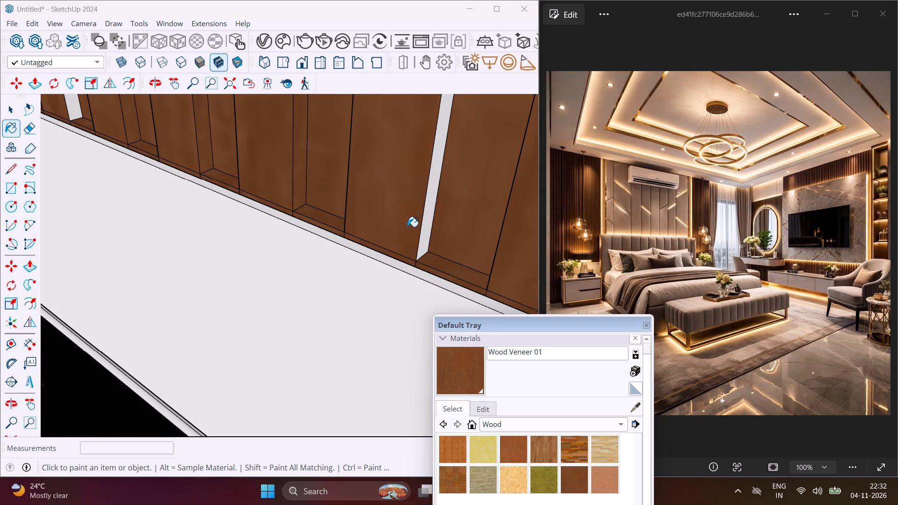
pyautogui.click(427, 221)
pyautogui.scroll(1, 56, 131)
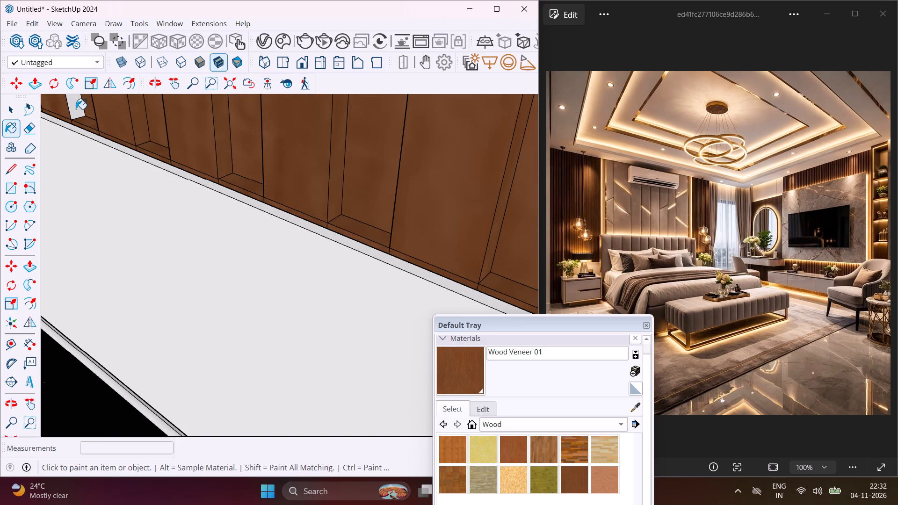
pyautogui.click(76, 109)
# Toward the door, paint three slat side faces, then the next recess's bottom ledge, front strip and adjoining slat edge, with Wood Veneer 01.
pyautogui.scroll(-9, 63, 118)
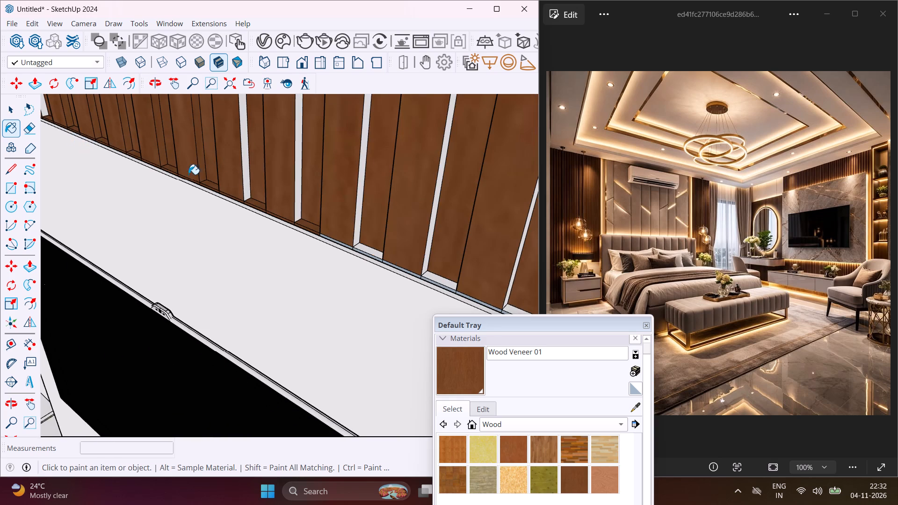
pyautogui.scroll(3, 255, 194)
pyautogui.click(242, 186)
pyautogui.click(318, 211)
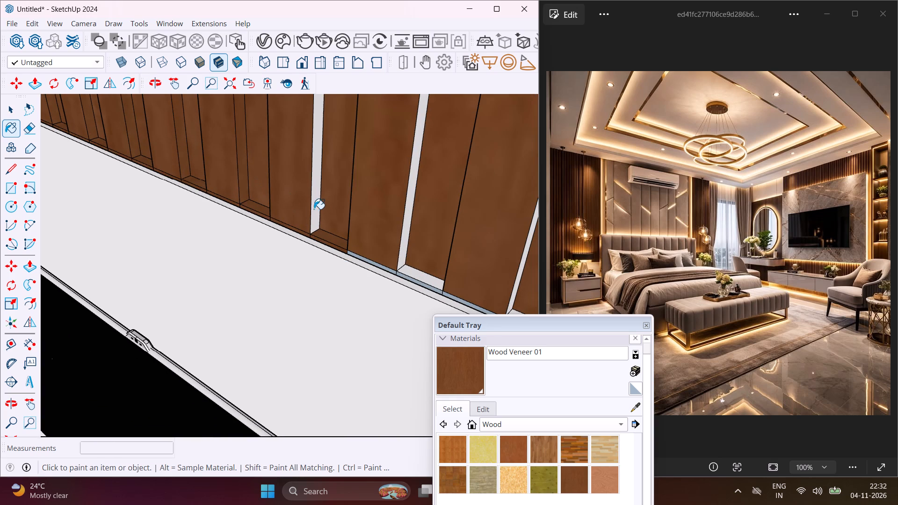
pyautogui.click(402, 241)
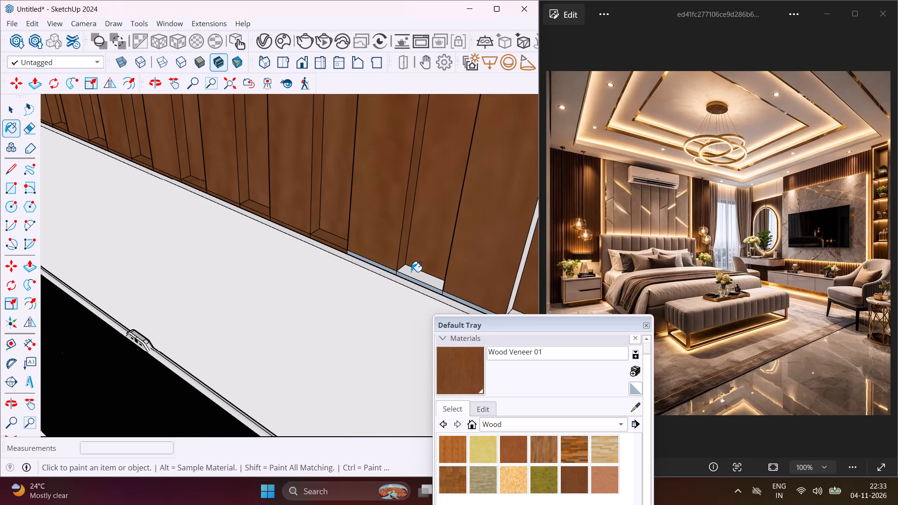
pyautogui.click(411, 272)
pyautogui.scroll(5, 400, 273)
pyautogui.click(389, 273)
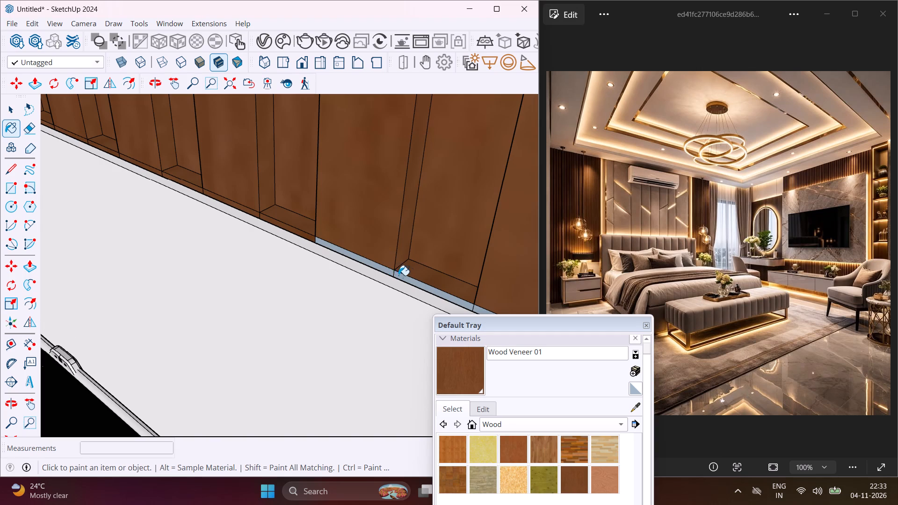
pyautogui.click(403, 279)
# Paint the following door-side recess's slat side face, bottom ledge, front strip and adjoining slat edge with Wood Veneer 01.
pyautogui.scroll(-8, 295, 242)
pyautogui.scroll(3, 435, 280)
pyautogui.click(424, 270)
pyautogui.click(433, 299)
pyautogui.scroll(3, 417, 296)
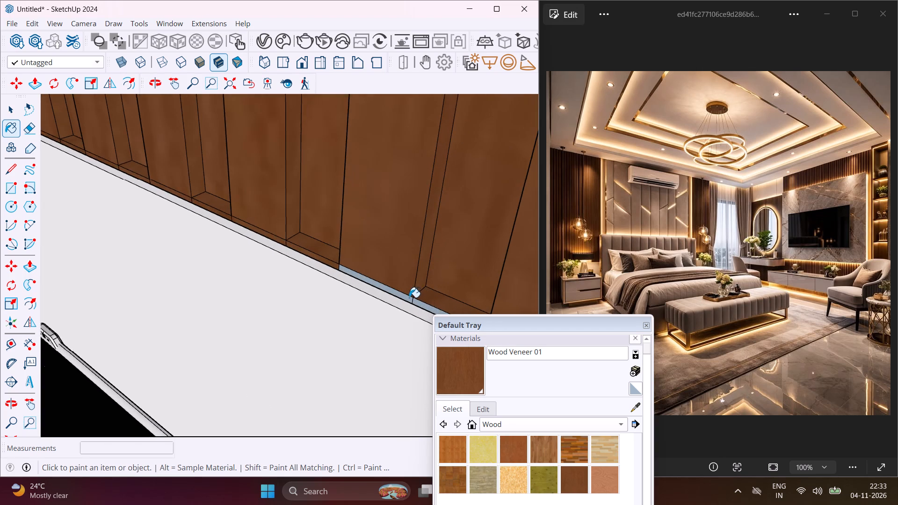
pyautogui.scroll(2, 409, 297)
pyautogui.click(405, 299)
pyautogui.click(419, 303)
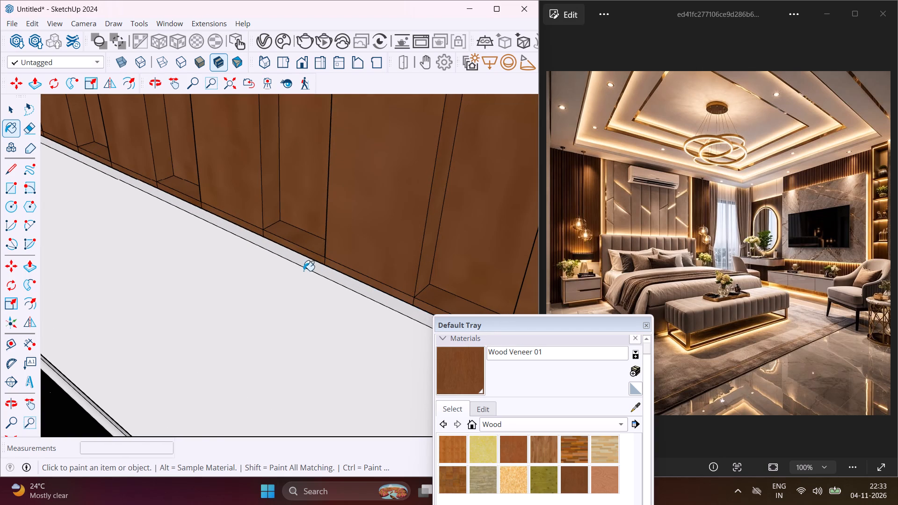
# Paint the two remaining white slat side faces nearest the door end of the TV panel with Wood Veneer 01.
pyautogui.scroll(-11, 293, 267)
pyautogui.moveTo(384, 284); pyautogui.dragTo(373, 264, button='middle')
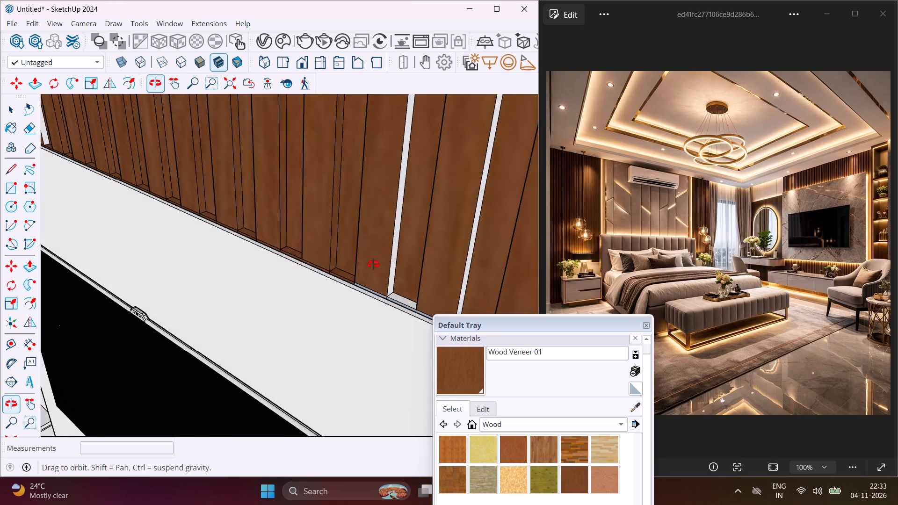
pyautogui.moveTo(373, 264); pyautogui.dragTo(350, 234, button='middle')
pyautogui.scroll(-2, 344, 235)
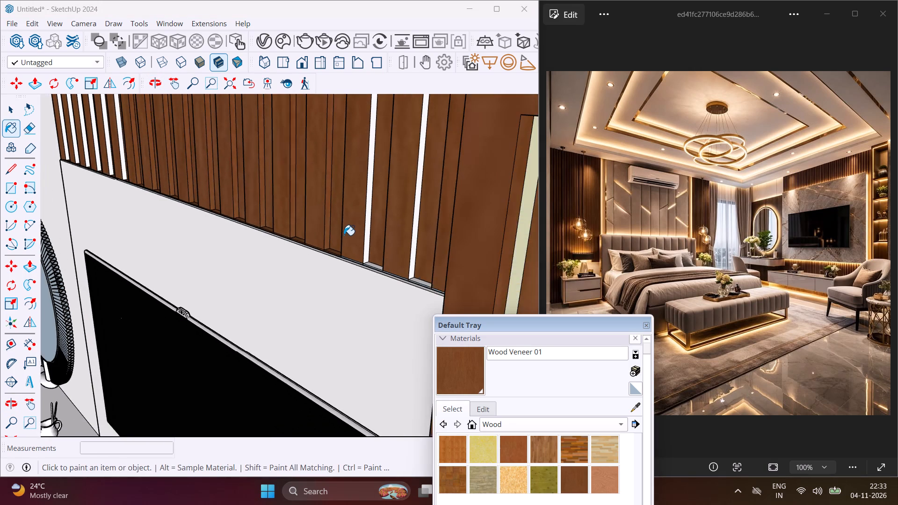
pyautogui.scroll(-2, 344, 235)
pyautogui.scroll(3, 396, 244)
pyautogui.scroll(-4, 411, 247)
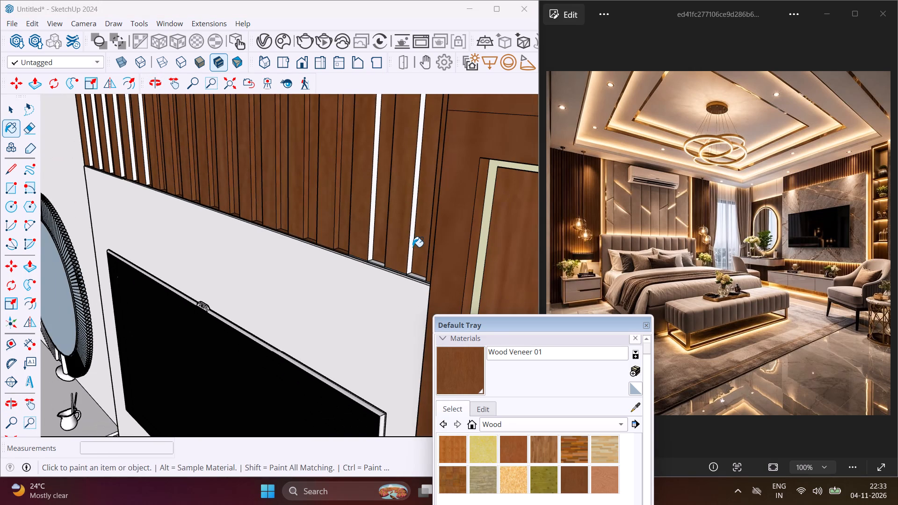
pyautogui.scroll(3, 414, 237)
pyautogui.click(412, 233)
pyautogui.scroll(3, 384, 248)
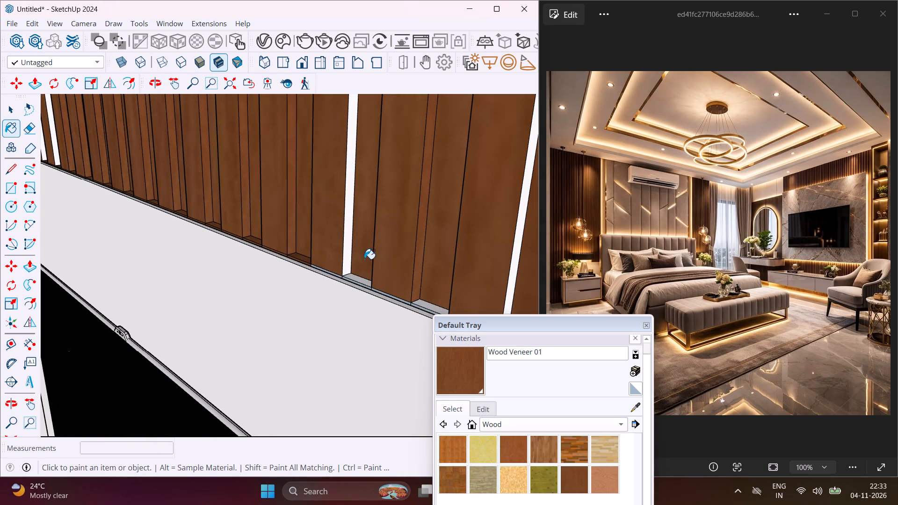
pyautogui.click(347, 267)
# Paint the first unpainted door-end recess's bottom ledge and front strip, plus the slat edges on both sides, with Wood Veneer 01.
pyautogui.scroll(2, 350, 282)
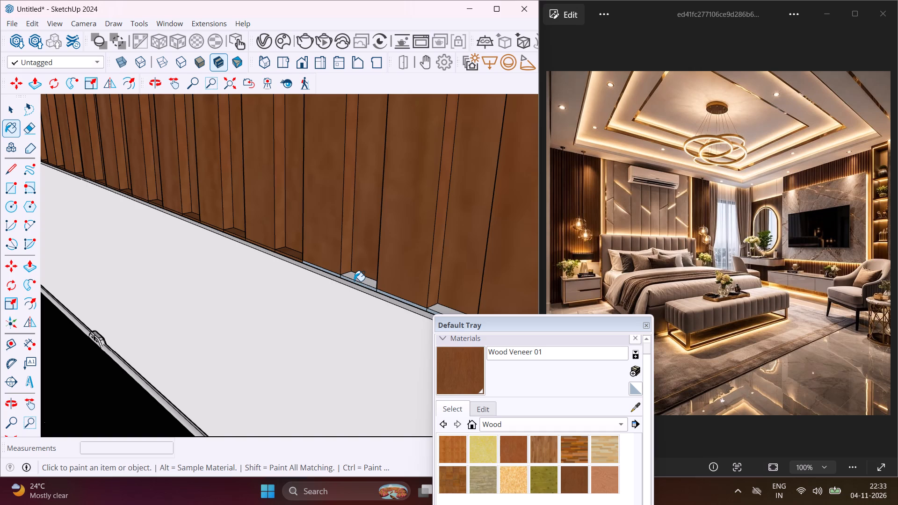
pyautogui.click(355, 281)
pyautogui.scroll(5, 358, 283)
pyautogui.click(363, 278)
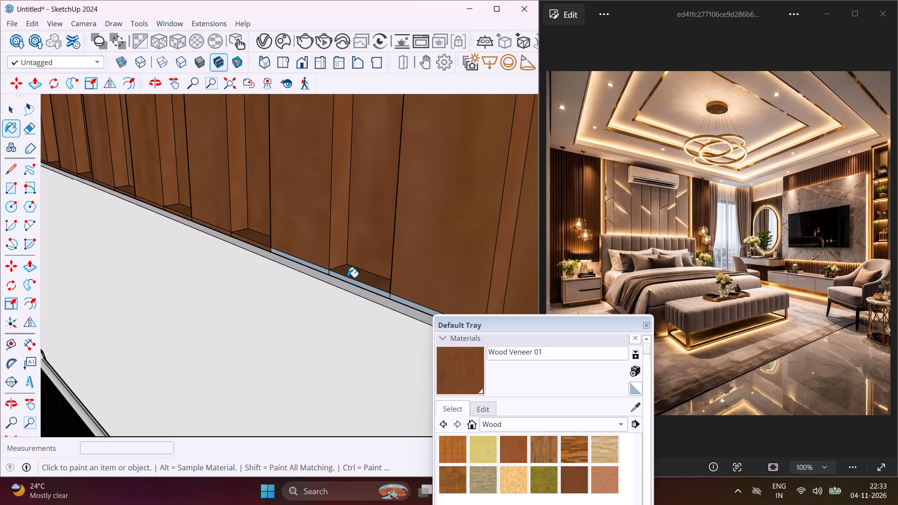
pyautogui.click(326, 272)
pyautogui.click(340, 280)
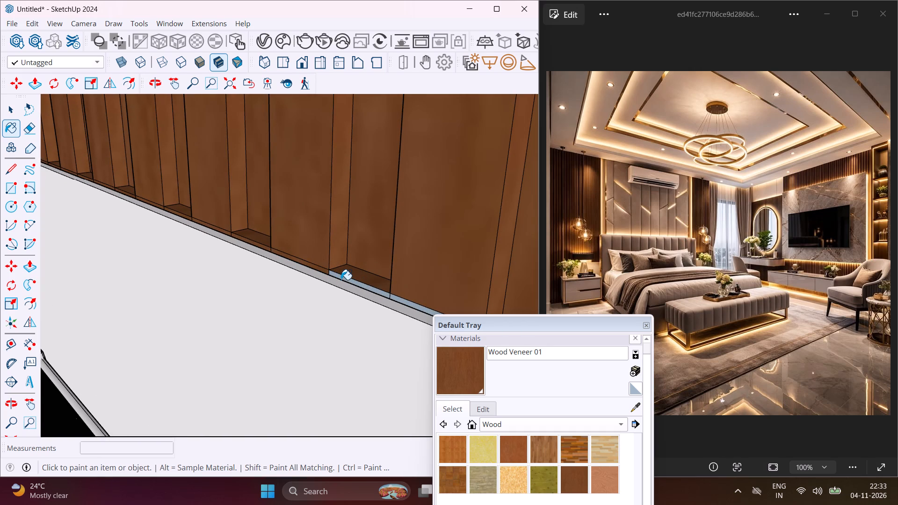
pyautogui.click(345, 280)
pyautogui.click(398, 300)
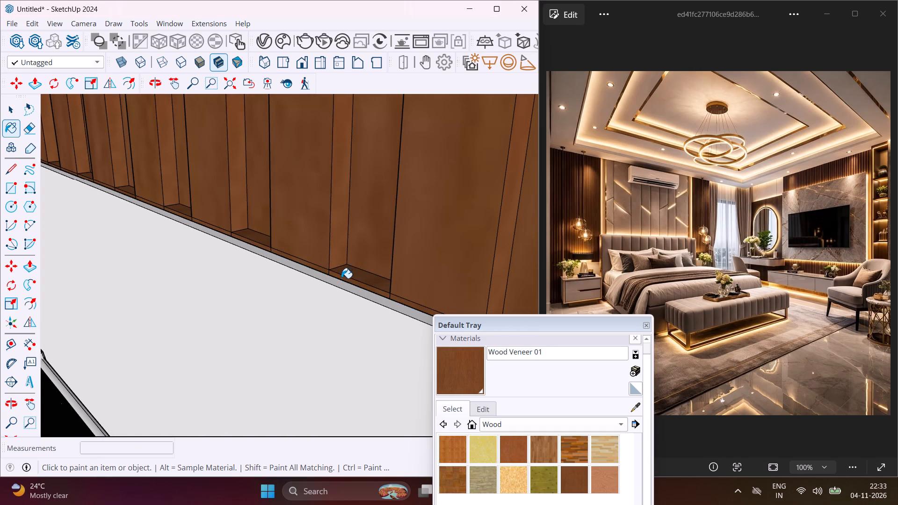
# Paint the bottom ledge and front strip of the next recess toward the door with Wood Veneer 01.
pyautogui.scroll(-3, 341, 278)
pyautogui.moveTo(424, 288); pyautogui.dragTo(542, 295, button='middle')
pyautogui.scroll(3, 533, 288)
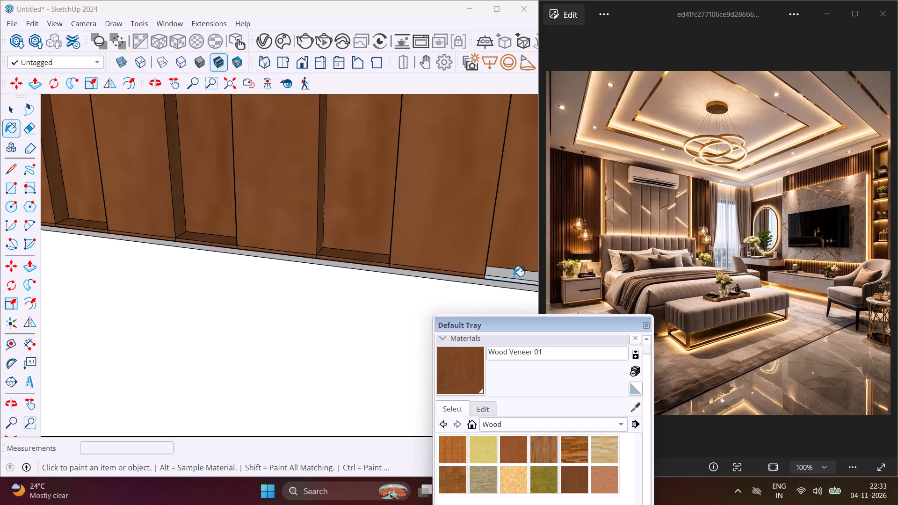
pyautogui.click(512, 275)
pyautogui.scroll(2, 505, 281)
pyautogui.click(504, 281)
pyautogui.scroll(-4, 300, 260)
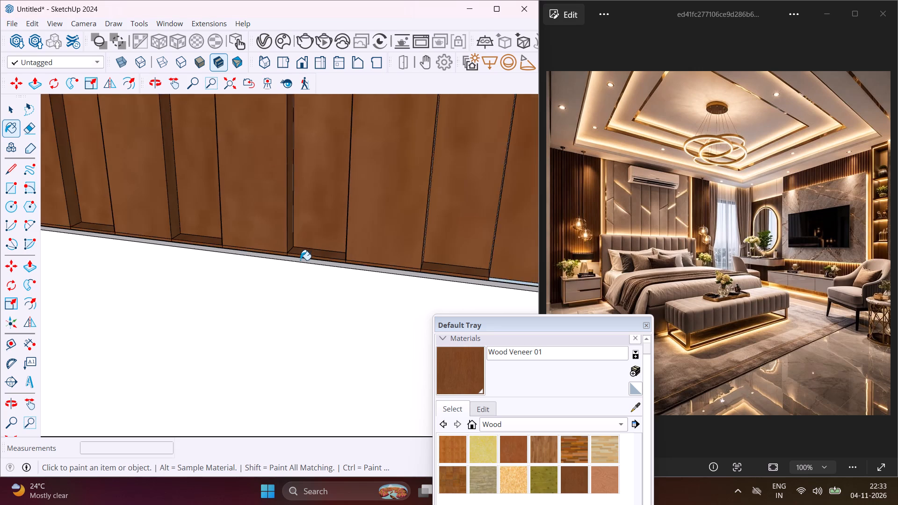
# Paint the last door-end recess's bottom ledge and front strip, plus the slat edge before it, with Wood Veneer 01.
pyautogui.scroll(-4, 300, 260)
pyautogui.scroll(5, 475, 283)
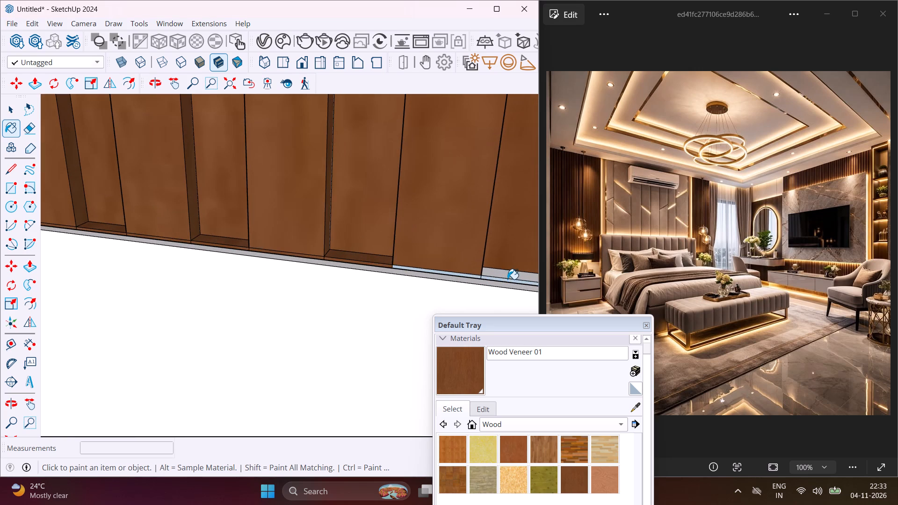
pyautogui.click(507, 279)
pyautogui.scroll(7, 506, 279)
pyautogui.click(496, 269)
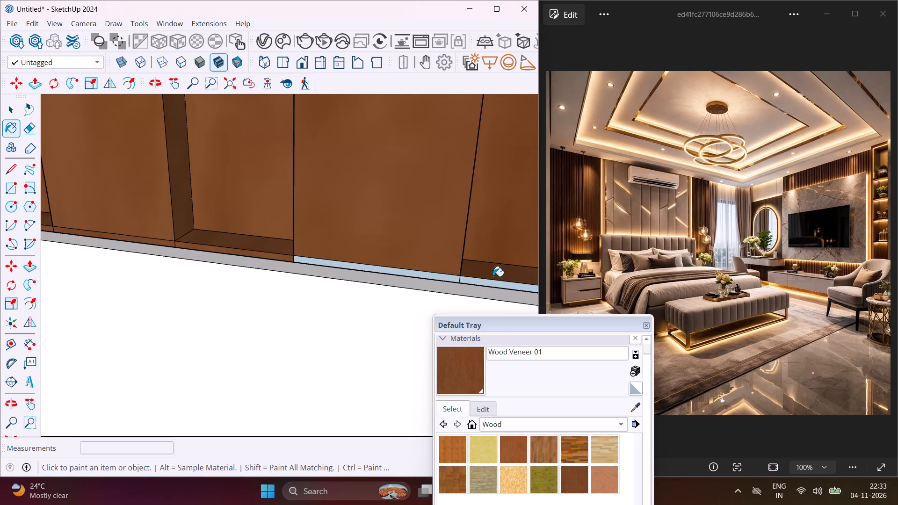
pyautogui.click(485, 286)
pyautogui.click(452, 280)
pyautogui.click(466, 282)
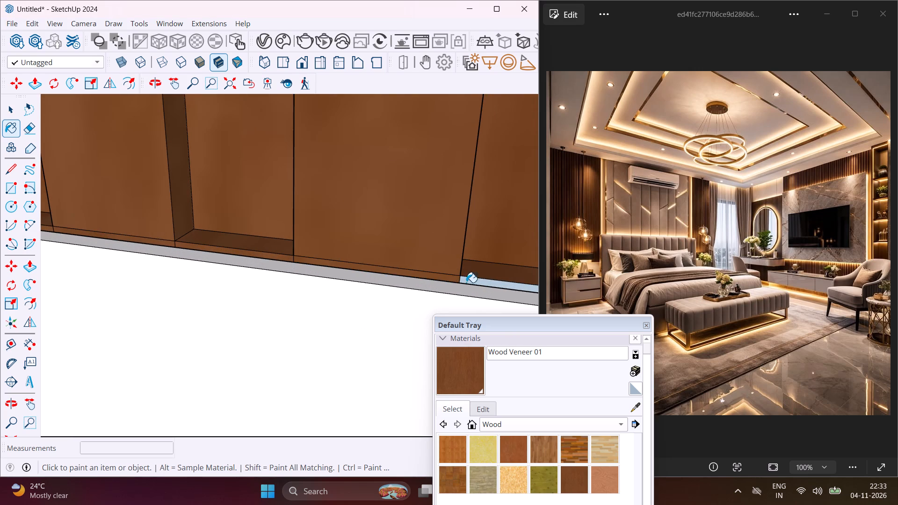
# Paint the short edge strip at the door-side end of the TV panel's top with Wood Veneer 01.
pyautogui.scroll(-8, 228, 251)
pyautogui.moveTo(374, 270); pyautogui.dragTo(416, 275, button='middle')
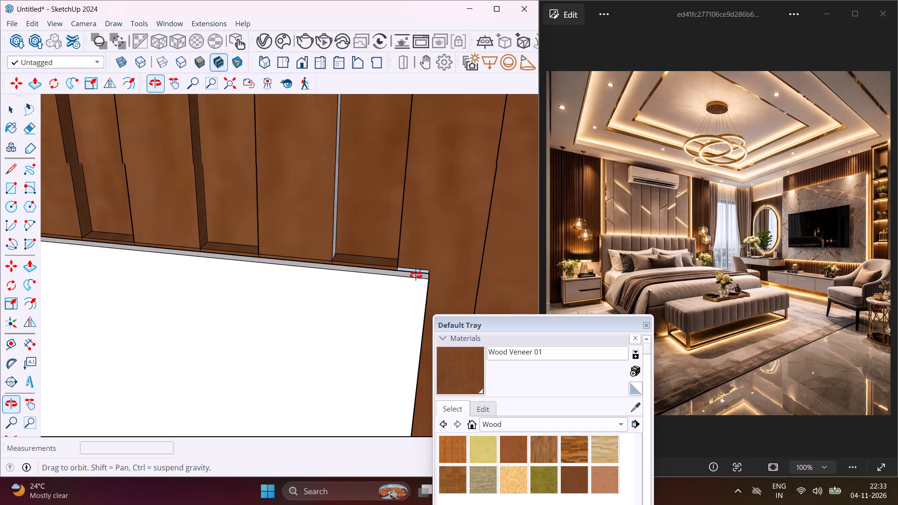
pyautogui.moveTo(416, 275); pyautogui.dragTo(430, 275, button='middle')
pyautogui.scroll(5, 427, 263)
pyautogui.click(412, 258)
pyautogui.click(401, 261)
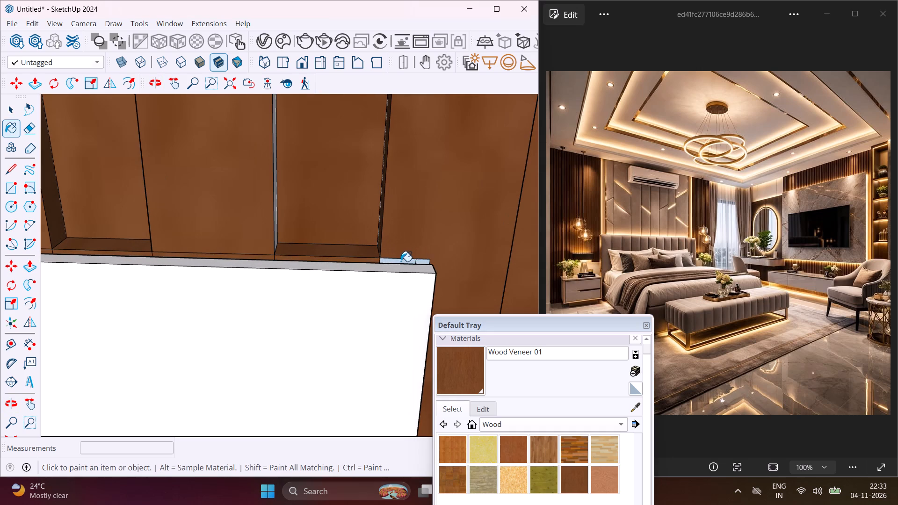
# Paint the remaining top edge strip at the TV panel's door-side corner and the adjacent recess's slat edge with Wood Veneer 01.
pyautogui.click(421, 263)
pyautogui.moveTo(423, 262); pyautogui.dragTo(339, 239, button='middle')
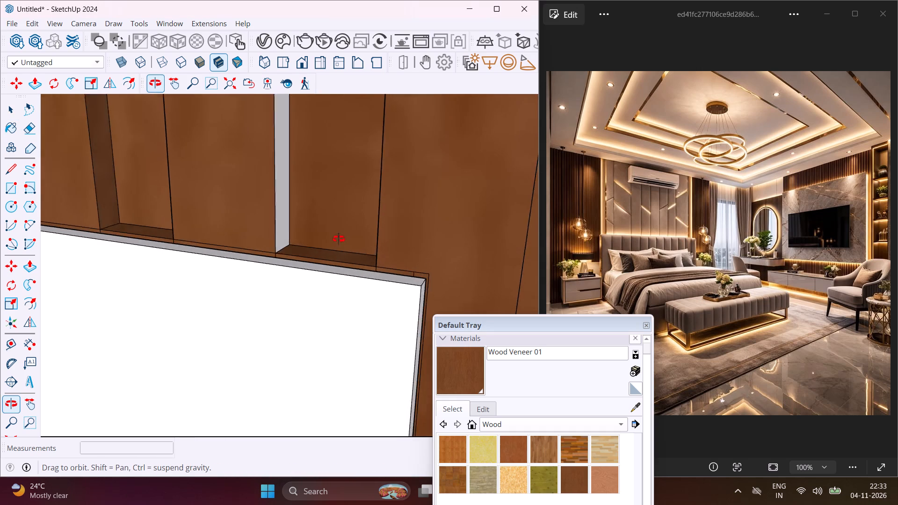
pyautogui.moveTo(339, 239); pyautogui.dragTo(306, 212, button='middle')
pyautogui.scroll(2, 303, 207)
pyautogui.click(281, 196)
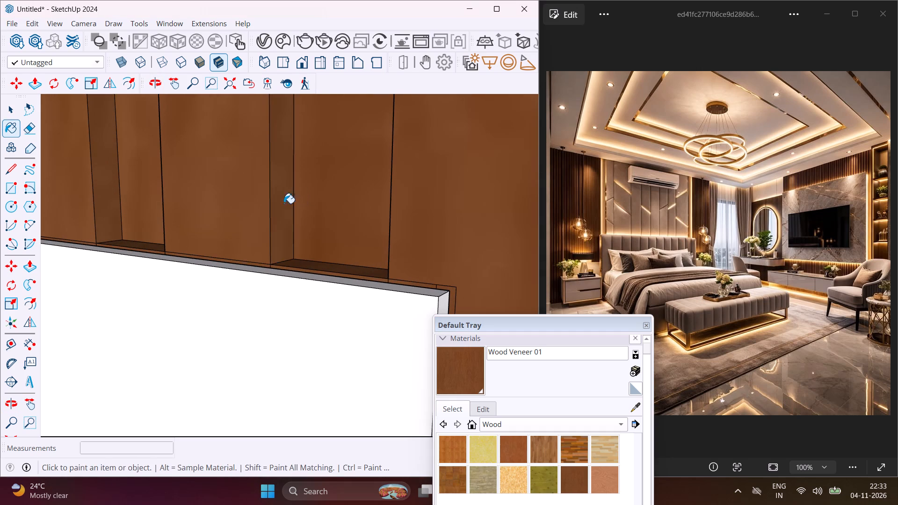
# Paint the narrow unpainted slat edge just beyond the TV panel's door-side end with Wood Veneer 01.
pyautogui.scroll(-12, 300, 229)
pyautogui.moveTo(280, 246); pyautogui.dragTo(460, 253, button='middle')
pyautogui.scroll(-6, 413, 253)
pyautogui.scroll(-14, 304, 292)
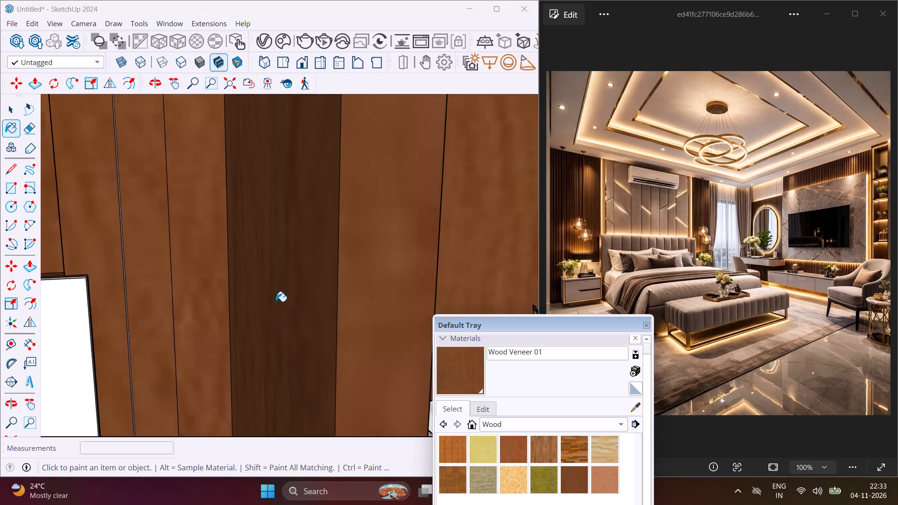
pyautogui.scroll(-3, 276, 302)
pyautogui.moveTo(162, 270); pyautogui.dragTo(129, 272, button='middle')
pyautogui.scroll(13, 149, 267)
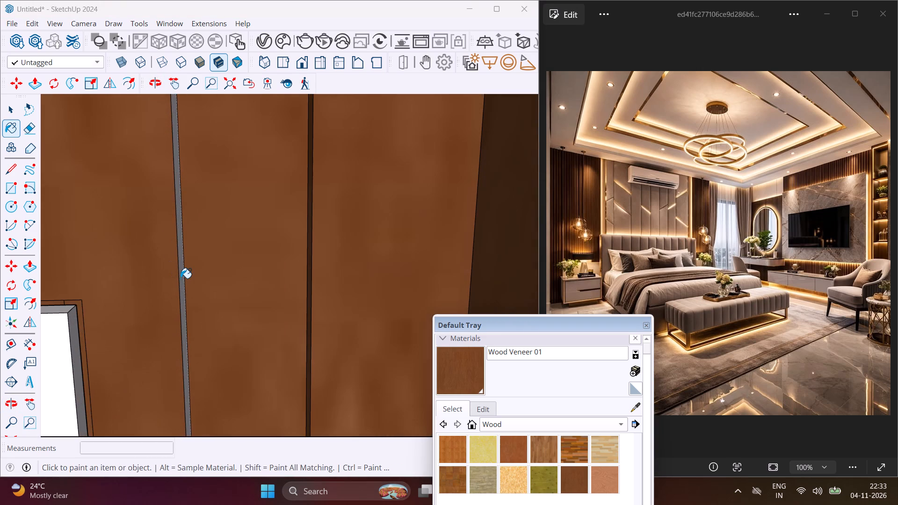
pyautogui.click(181, 277)
# Paint the six unpainted slat edges above the TV panel's mirror-side end with Wood Veneer 01.
pyautogui.moveTo(327, 277); pyautogui.dragTo(375, 304, button='middle')
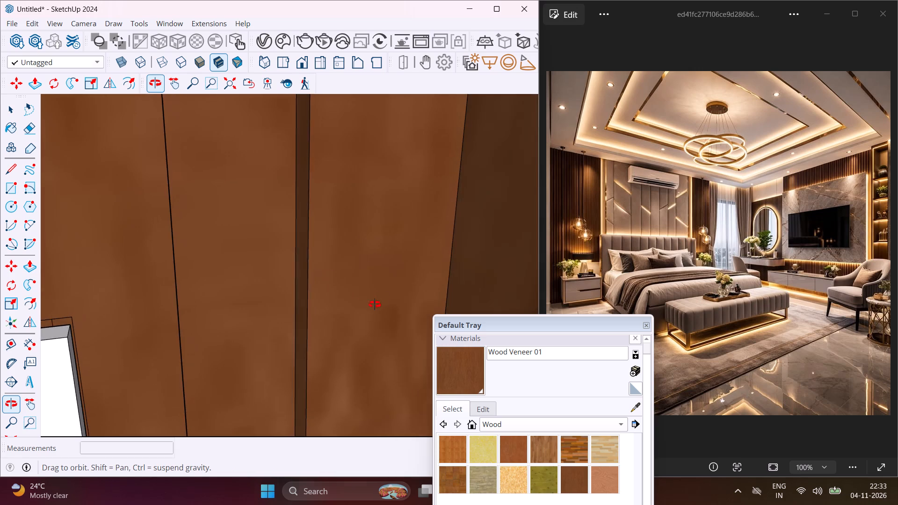
pyautogui.moveTo(375, 304); pyautogui.dragTo(376, 304, button='middle')
pyautogui.scroll(-17, 343, 307)
pyautogui.scroll(-4, 291, 298)
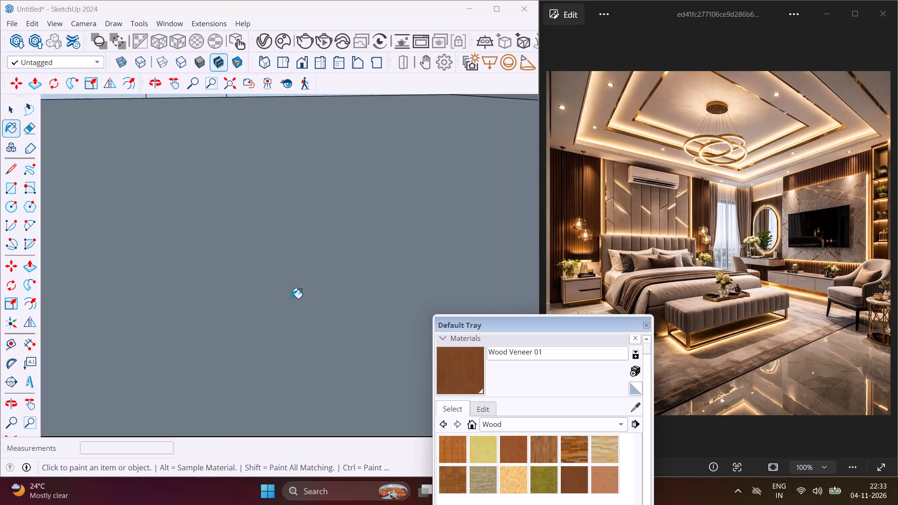
pyautogui.moveTo(282, 292); pyautogui.dragTo(277, 145, button='middle')
pyautogui.scroll(-4, 252, 283)
pyautogui.scroll(-6, 250, 324)
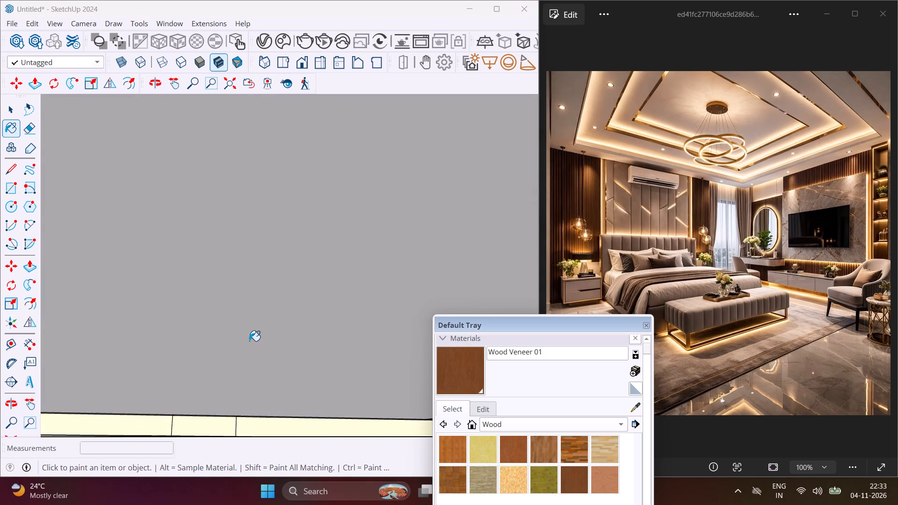
pyautogui.scroll(-13, 241, 334)
pyautogui.scroll(1, 236, 329)
pyautogui.scroll(-12, 235, 329)
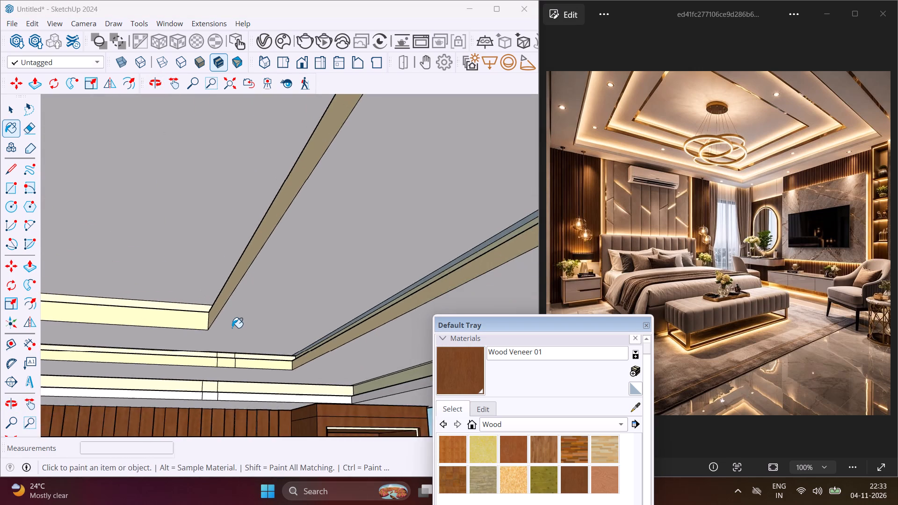
pyautogui.scroll(-18, 232, 328)
pyautogui.moveTo(229, 361); pyautogui.dragTo(186, 364, button='middle')
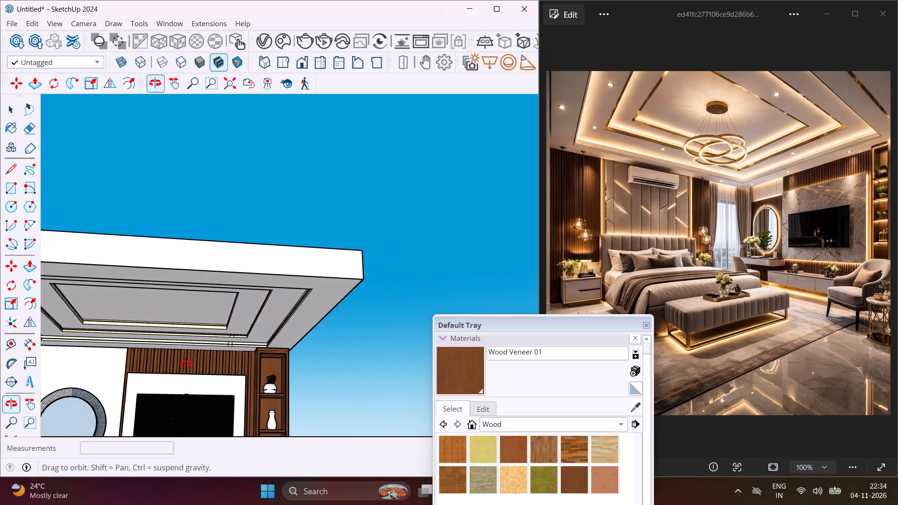
pyautogui.moveTo(186, 364); pyautogui.dragTo(98, 380, button='middle')
pyautogui.scroll(14, 187, 371)
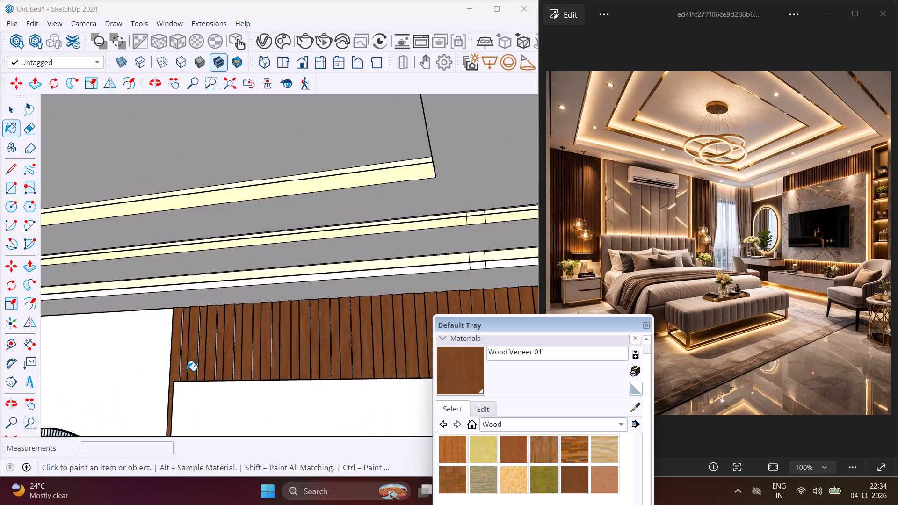
pyautogui.scroll(8, 187, 371)
pyautogui.moveTo(191, 374); pyautogui.dragTo(92, 387, button='middle')
pyautogui.scroll(3, 396, 360)
pyautogui.click(415, 302)
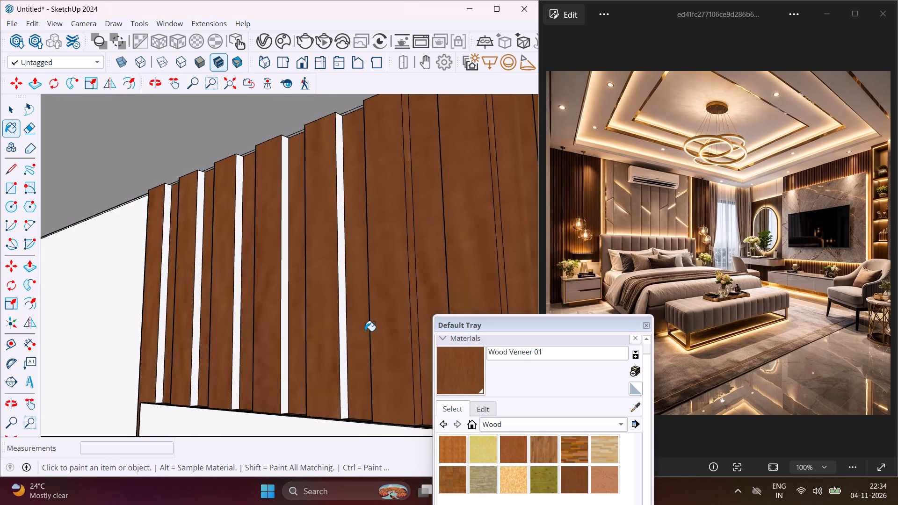
pyautogui.click(341, 355)
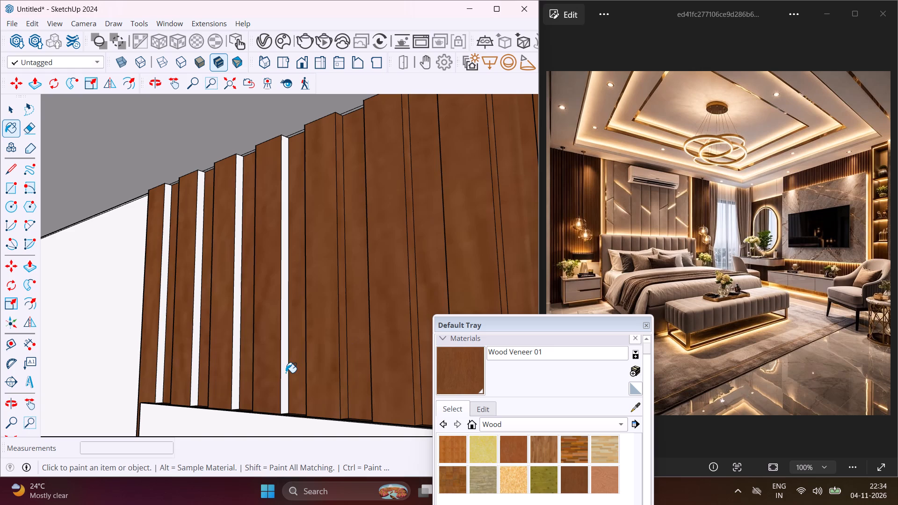
pyautogui.click(285, 373)
pyautogui.click(233, 385)
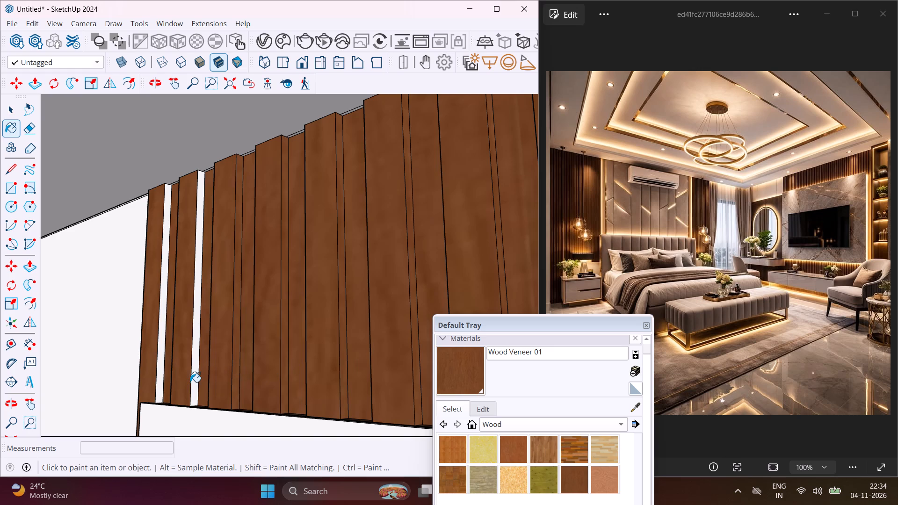
pyautogui.click(193, 384)
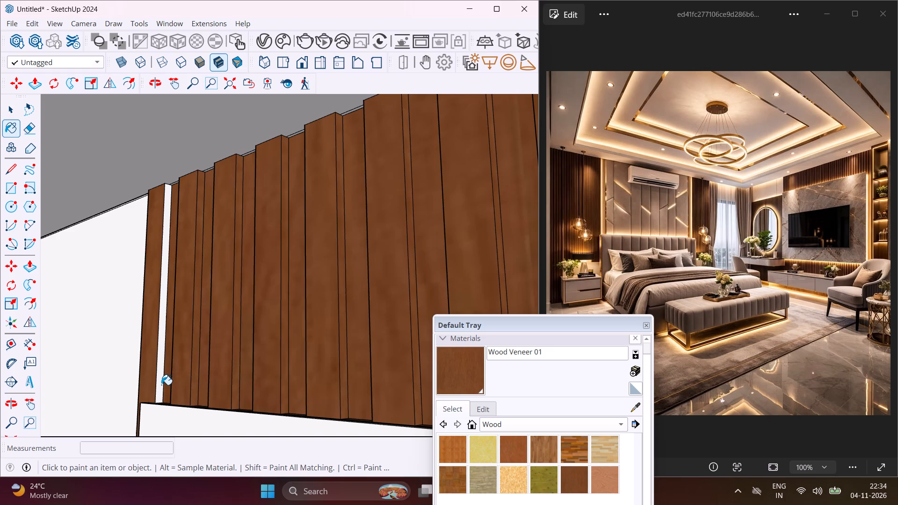
pyautogui.click(161, 385)
# Paint eight adjacent slats under the floating TV console, working from mid-length toward the mirror, with Wood Veneer 01.
pyautogui.scroll(-12, 181, 329)
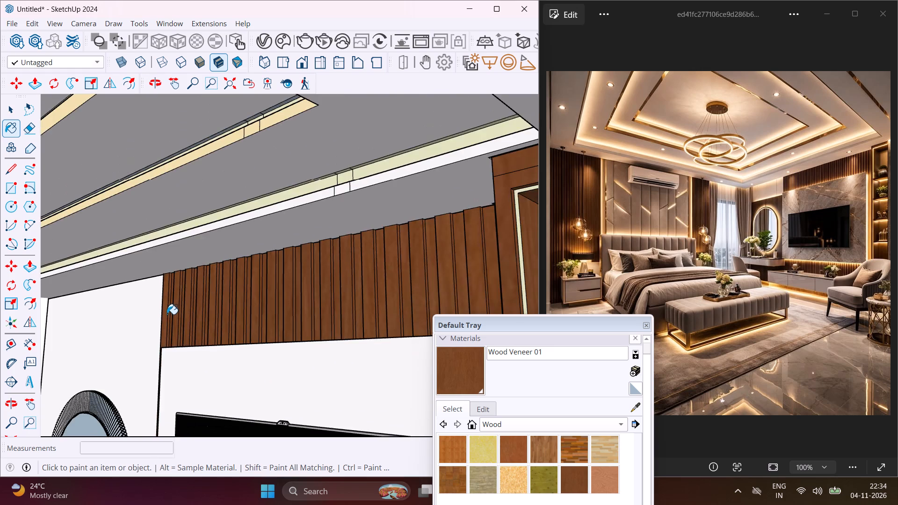
pyautogui.scroll(-20, 166, 313)
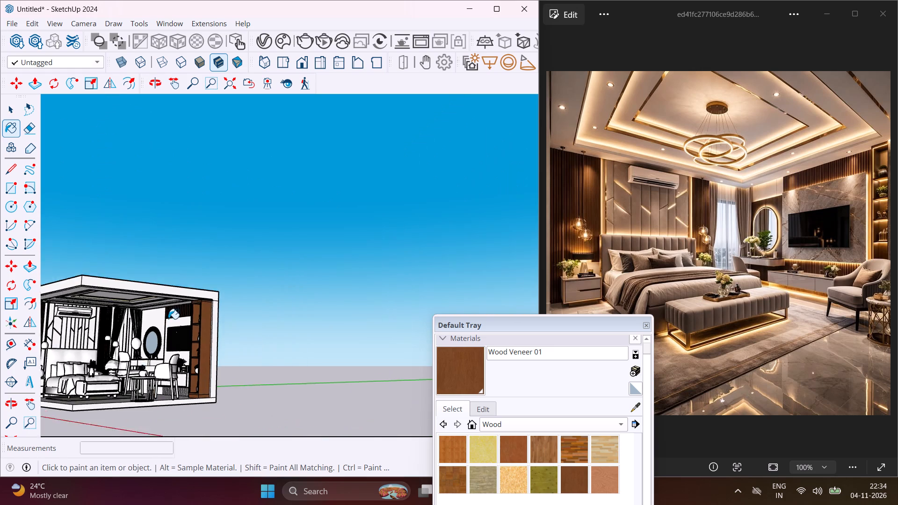
pyautogui.scroll(-1, 168, 319)
pyautogui.moveTo(175, 354); pyautogui.dragTo(175, 407, button='middle')
pyautogui.scroll(10, 188, 382)
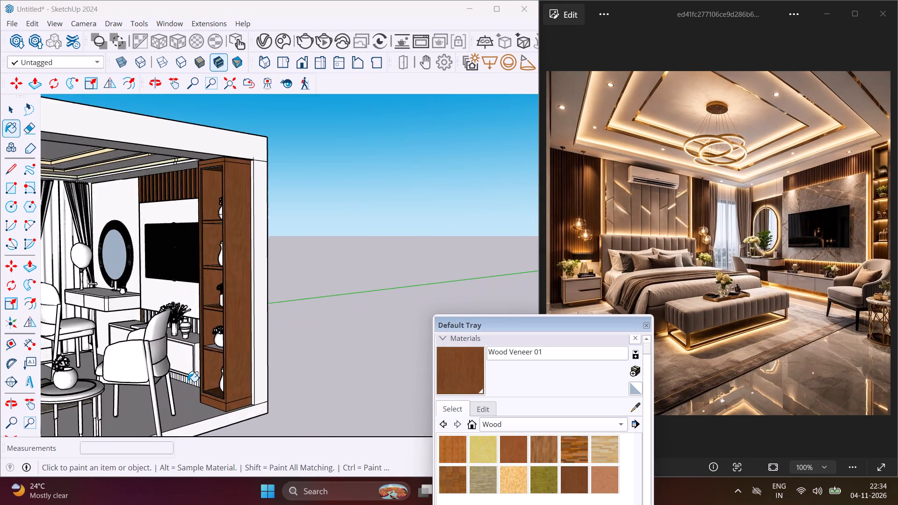
pyautogui.scroll(18, 188, 382)
pyautogui.moveTo(204, 399); pyautogui.dragTo(213, 396, button='middle')
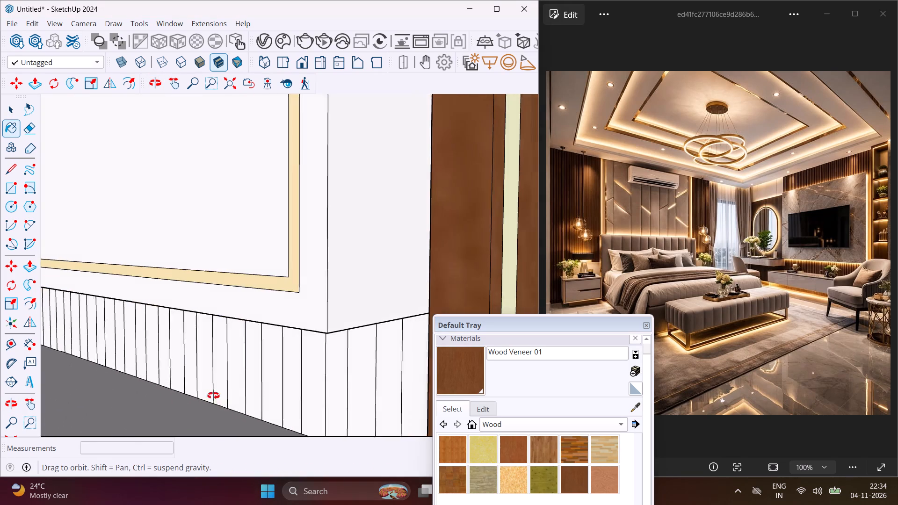
pyautogui.moveTo(213, 396); pyautogui.dragTo(243, 375, button='middle')
pyautogui.click(300, 368)
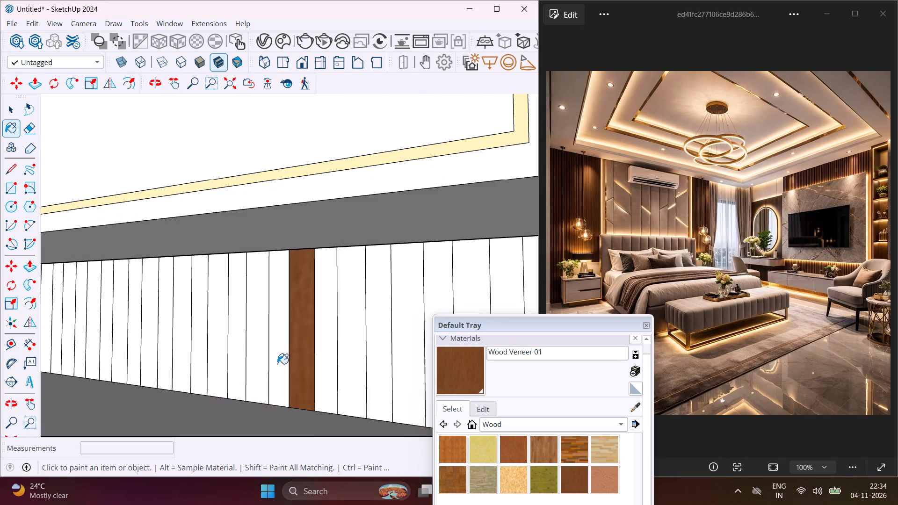
pyautogui.click(275, 361)
pyautogui.click(255, 360)
pyautogui.click(237, 360)
pyautogui.click(217, 361)
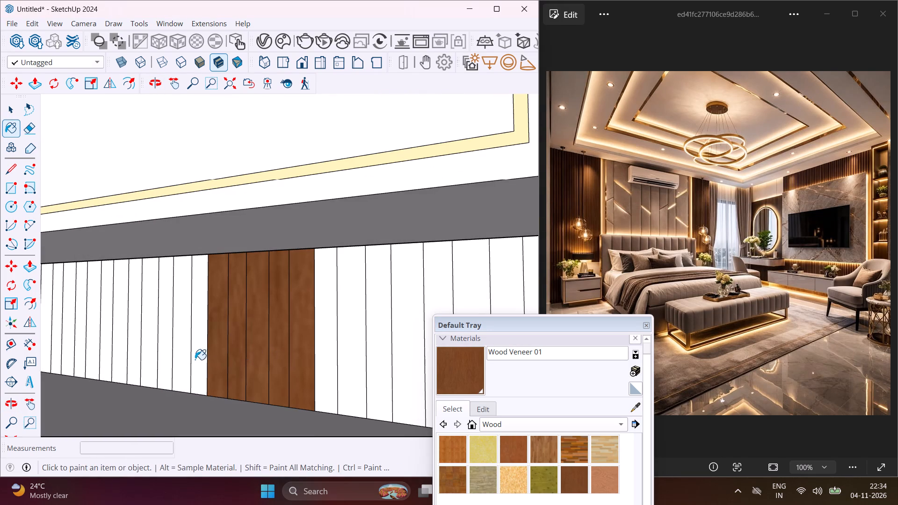
pyautogui.click(195, 360)
pyautogui.click(186, 353)
pyautogui.click(166, 348)
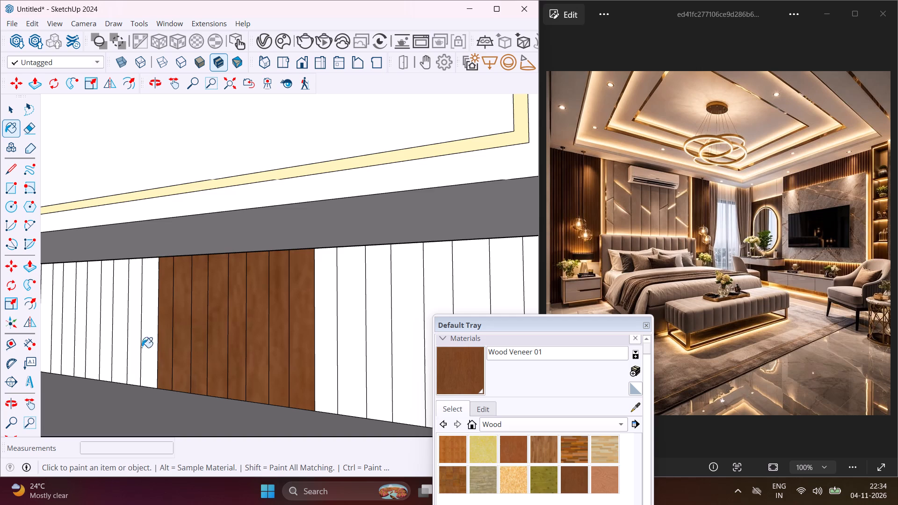
# Continue toward the mirror, painting the following nine slats under the TV console with Wood Veneer 01.
pyautogui.click(145, 345)
pyautogui.click(135, 339)
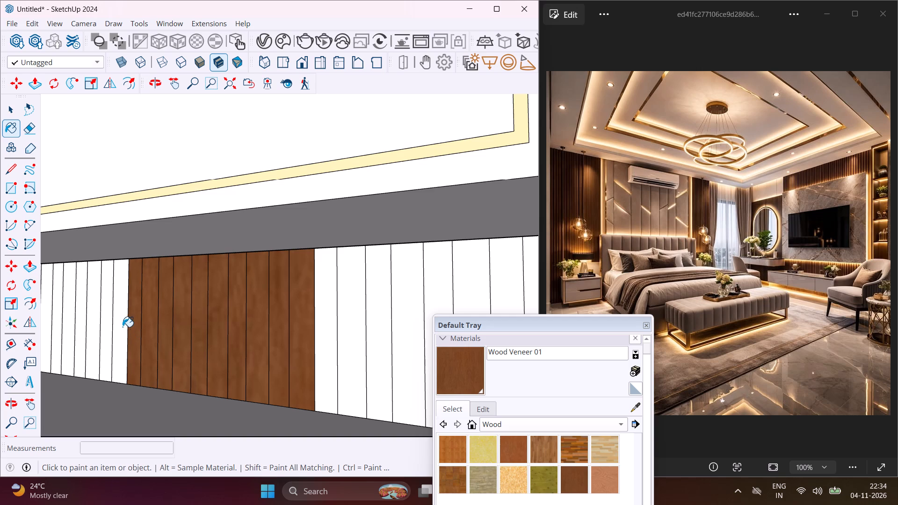
pyautogui.click(123, 327)
pyautogui.click(104, 334)
pyautogui.click(93, 337)
pyautogui.click(76, 337)
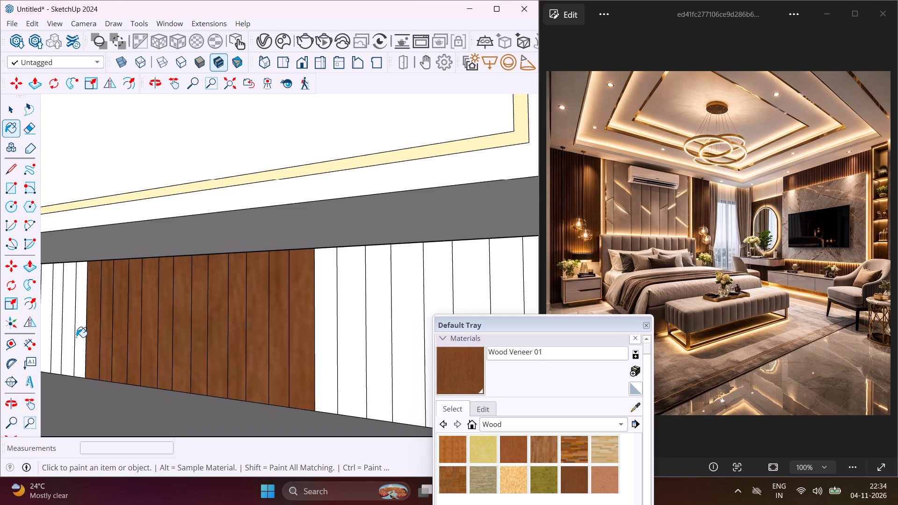
pyautogui.click(69, 336)
pyautogui.click(59, 333)
pyautogui.click(49, 331)
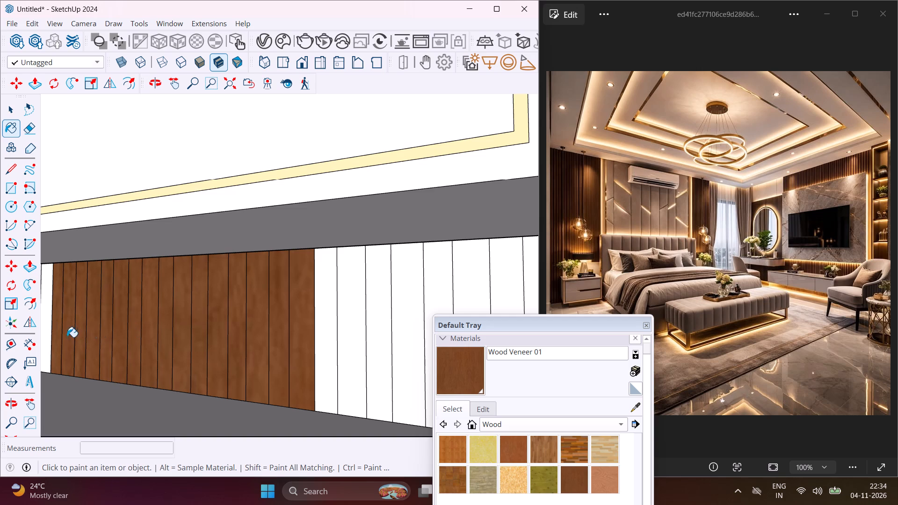
# Paint the unpainted slats under the TV console toward the shelving unit with Wood Veneer 01, stopping before the end slat.
pyautogui.click(331, 300)
pyautogui.click(343, 303)
pyautogui.click(372, 303)
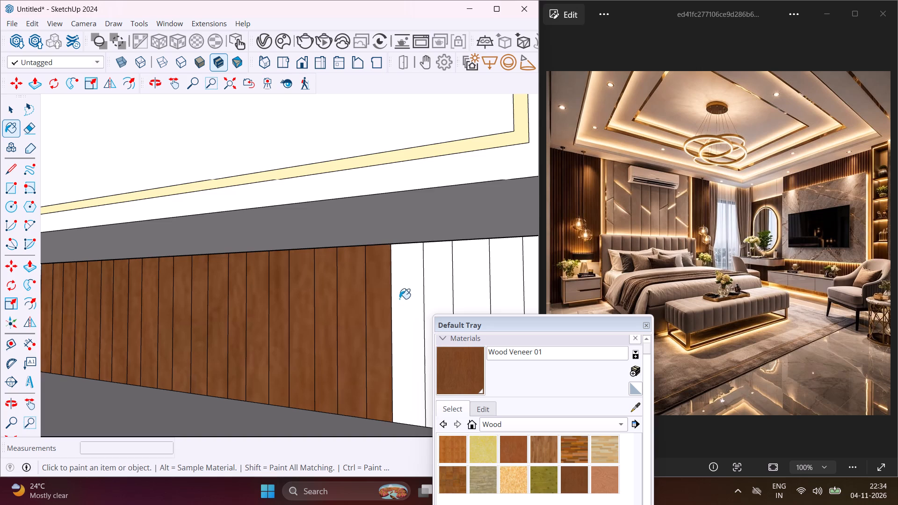
pyautogui.click(399, 299)
pyautogui.click(443, 288)
pyautogui.click(479, 287)
pyautogui.click(510, 281)
pyautogui.click(536, 264)
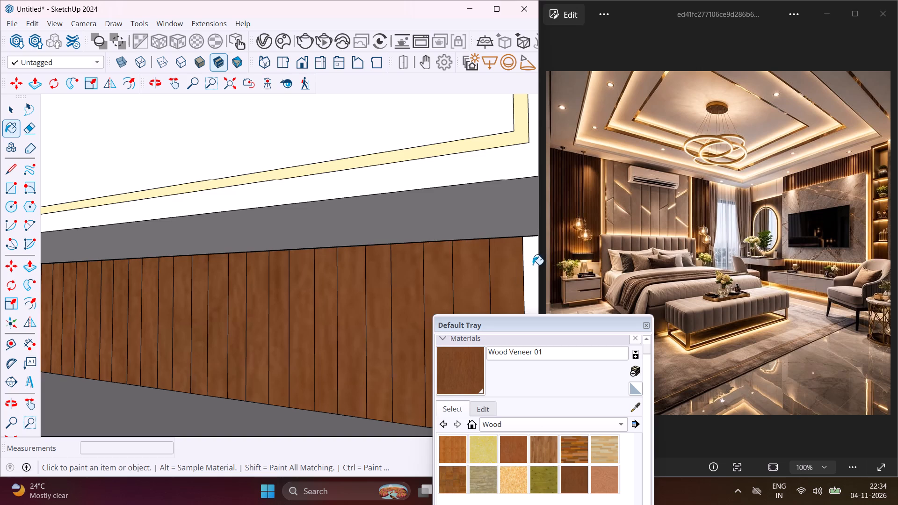
# Paint the end slat beside the shelving unit and the thin strip next to it under the TV console with Wood Veneer 01.
pyautogui.scroll(-6, 324, 269)
pyautogui.moveTo(326, 284); pyautogui.dragTo(389, 286, button='middle')
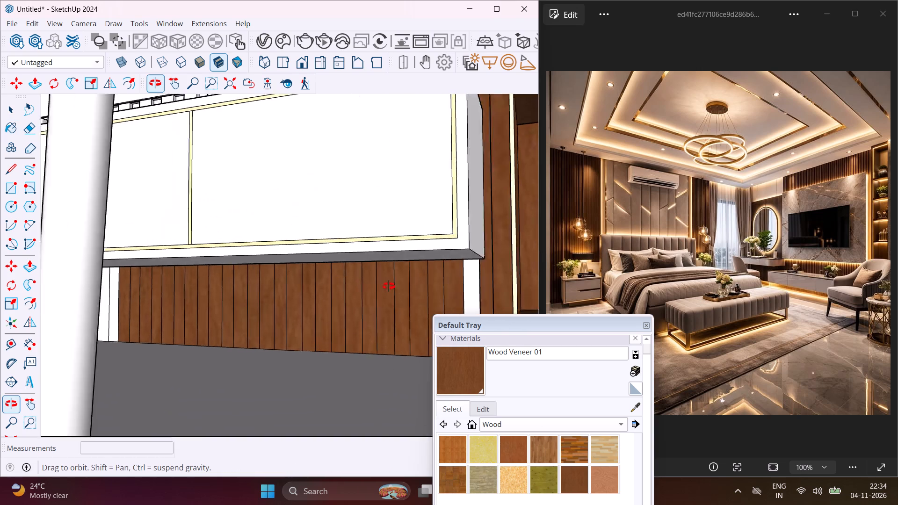
pyautogui.moveTo(389, 286); pyautogui.dragTo(437, 286, button='middle')
pyautogui.scroll(2, 481, 291)
pyautogui.click(498, 296)
pyautogui.scroll(4, 497, 288)
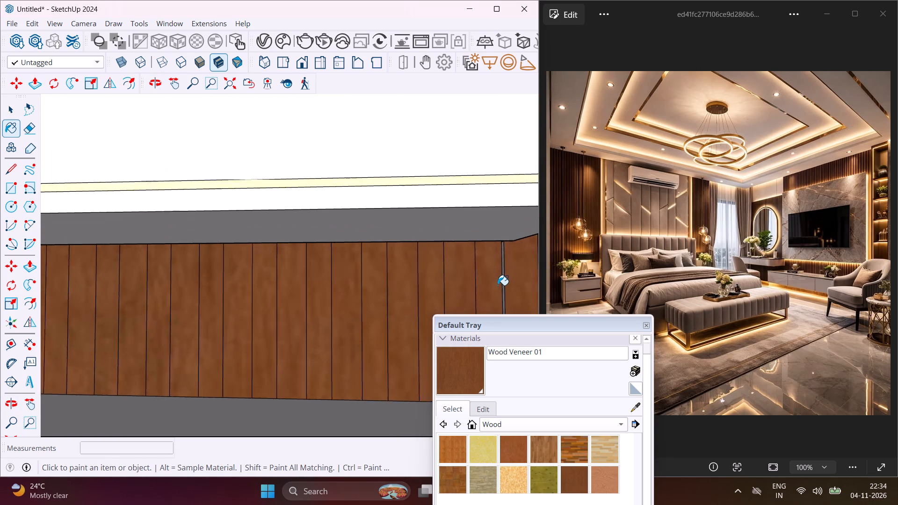
pyautogui.scroll(1, 498, 285)
pyautogui.click(502, 280)
pyautogui.scroll(3, 501, 269)
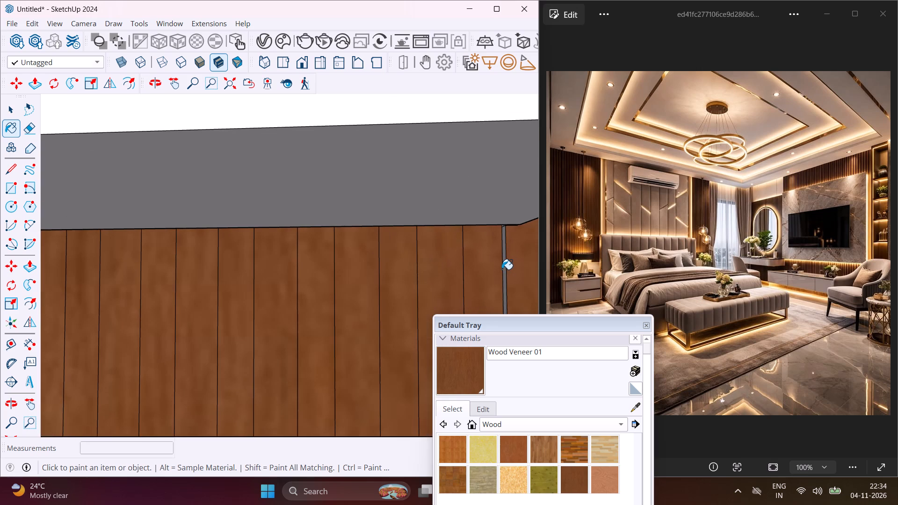
pyautogui.click(504, 268)
# Paint the first unpainted slats at the mirror end under the floating TV console with Wood Veneer 01, starting from the outermost.
pyautogui.scroll(3, 504, 268)
pyautogui.moveTo(503, 267); pyautogui.dragTo(502, 212, button='middle')
pyautogui.scroll(1, 503, 211)
pyautogui.scroll(-5, 500, 225)
pyautogui.scroll(-3, 447, 265)
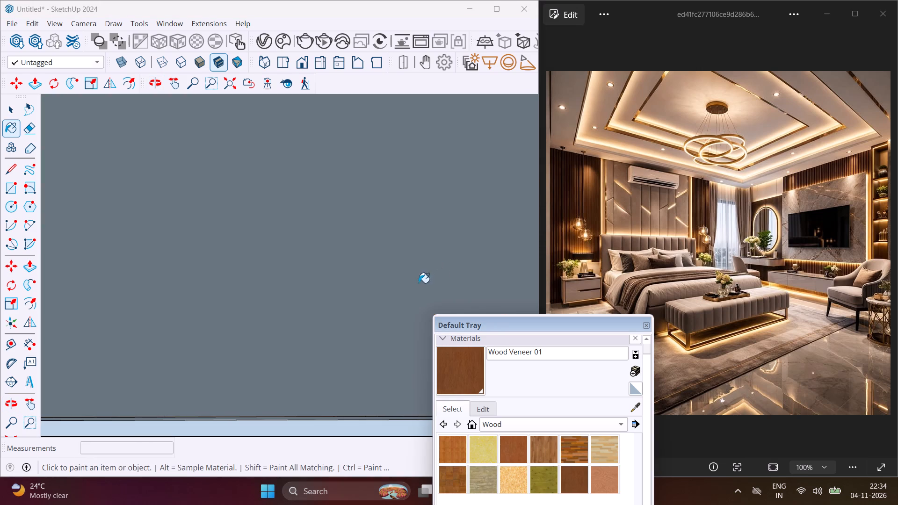
pyautogui.moveTo(382, 279); pyautogui.dragTo(324, 388, button='middle')
pyautogui.scroll(-4, 307, 352)
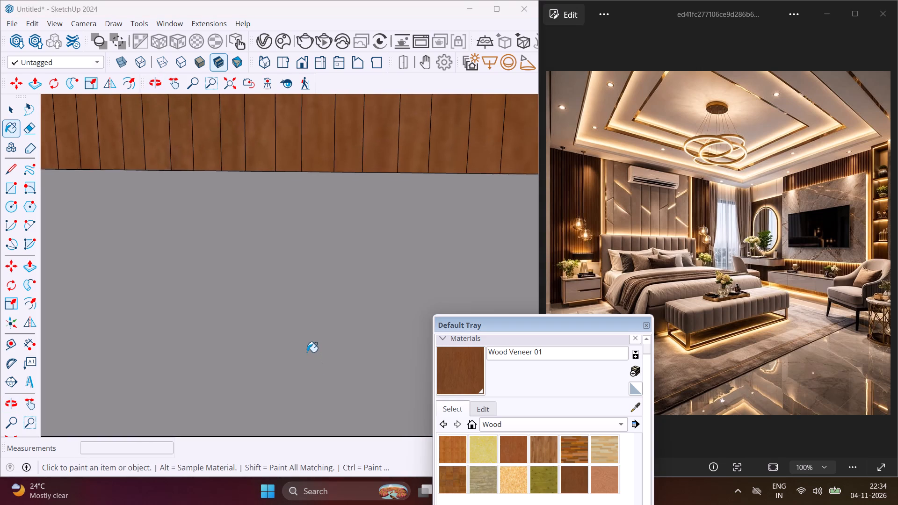
pyautogui.scroll(-15, 307, 352)
pyautogui.scroll(-9, 293, 304)
pyautogui.moveTo(242, 254); pyautogui.dragTo(165, 264, button='middle')
pyautogui.scroll(2, 109, 189)
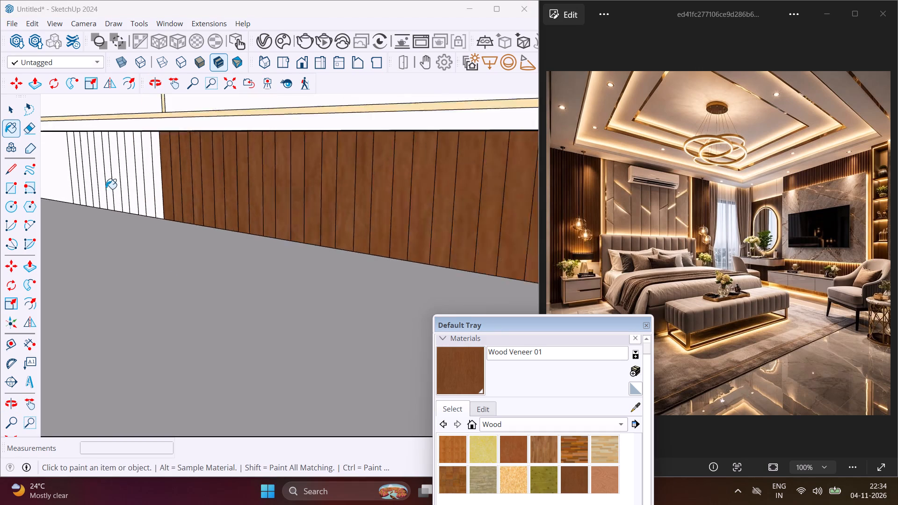
pyautogui.scroll(7, 106, 189)
pyautogui.click(54, 200)
pyautogui.click(67, 202)
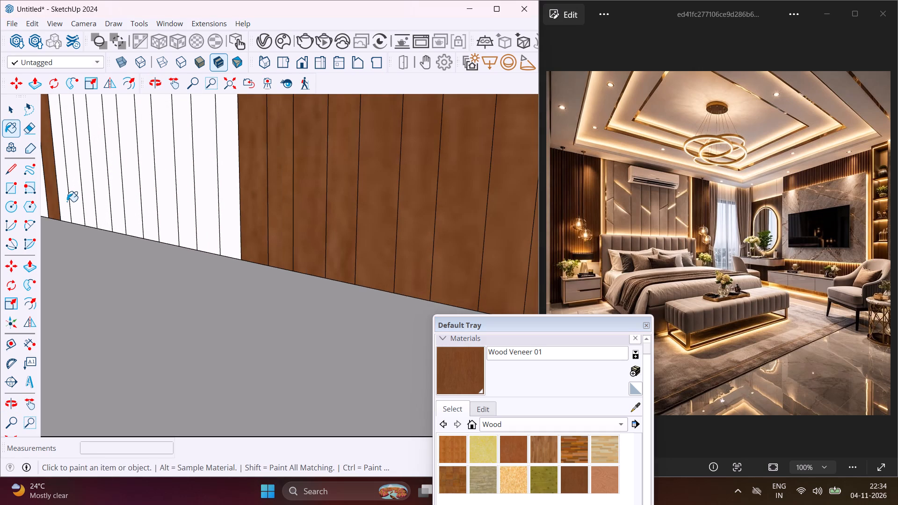
pyautogui.click(77, 202)
pyautogui.click(86, 203)
pyautogui.click(101, 206)
pyautogui.click(112, 213)
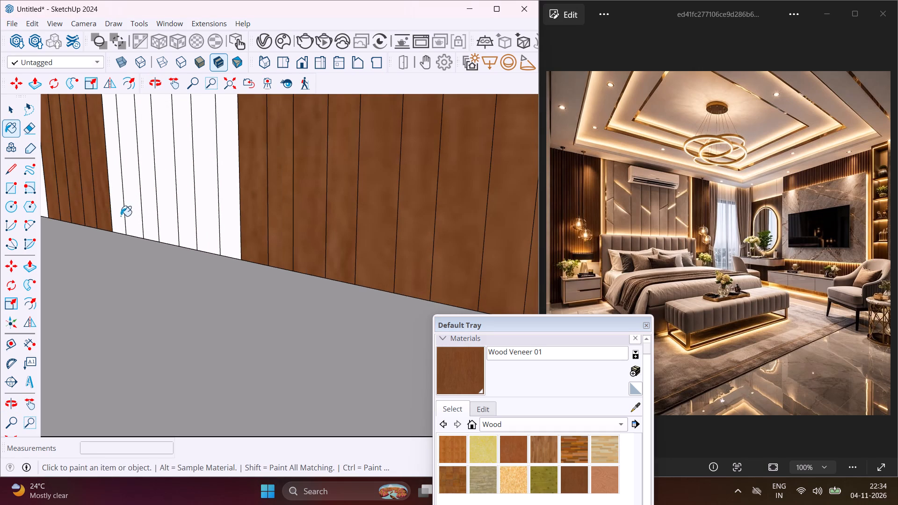
# Paint the remaining unpainted slats under the TV console with Wood Veneer 01, up to the already veneered ones.
pyautogui.click(130, 217)
pyautogui.click(154, 202)
pyautogui.click(163, 205)
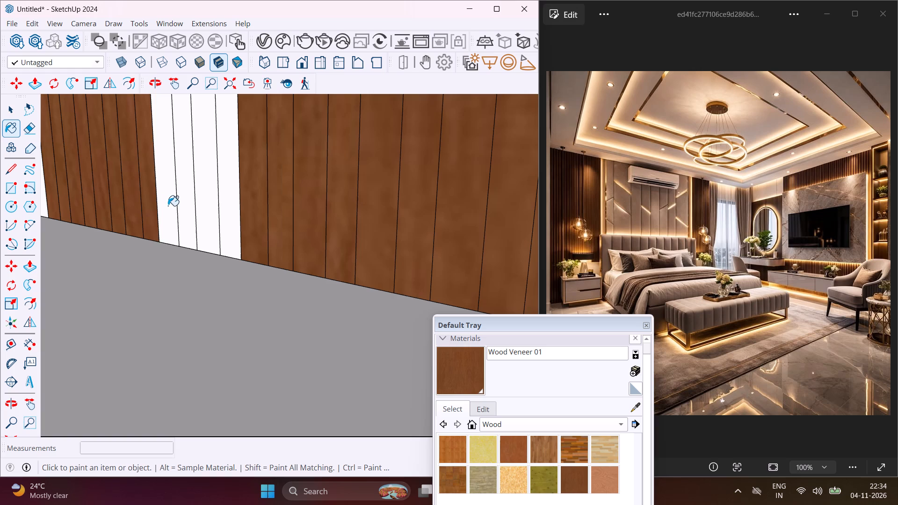
pyautogui.click(185, 209)
pyautogui.click(198, 215)
pyautogui.click(217, 223)
pyautogui.click(226, 223)
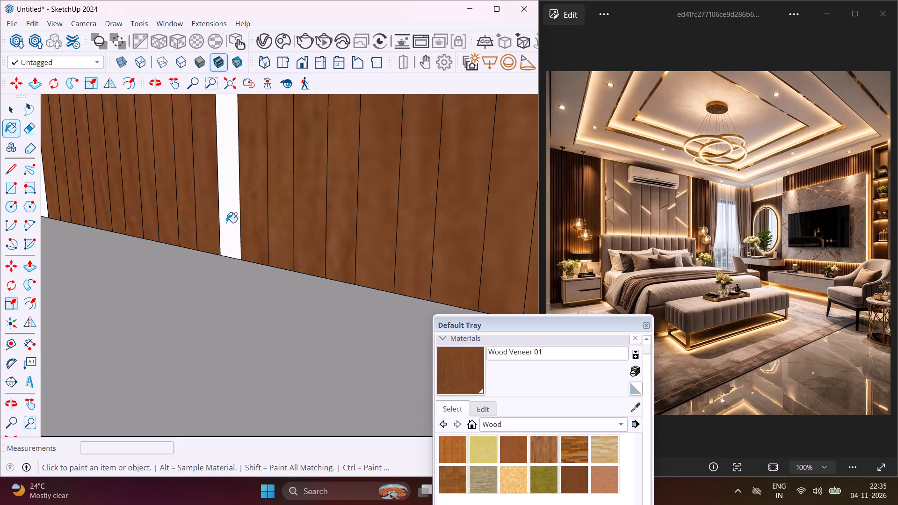
# Paint the slats and recesses above the TV console with Wood Veneer 01, from the mirror end through the fourth raised slat's side and adjoining recess.
pyautogui.scroll(-5, 194, 225)
pyautogui.moveTo(197, 218); pyautogui.dragTo(139, 209, button='middle')
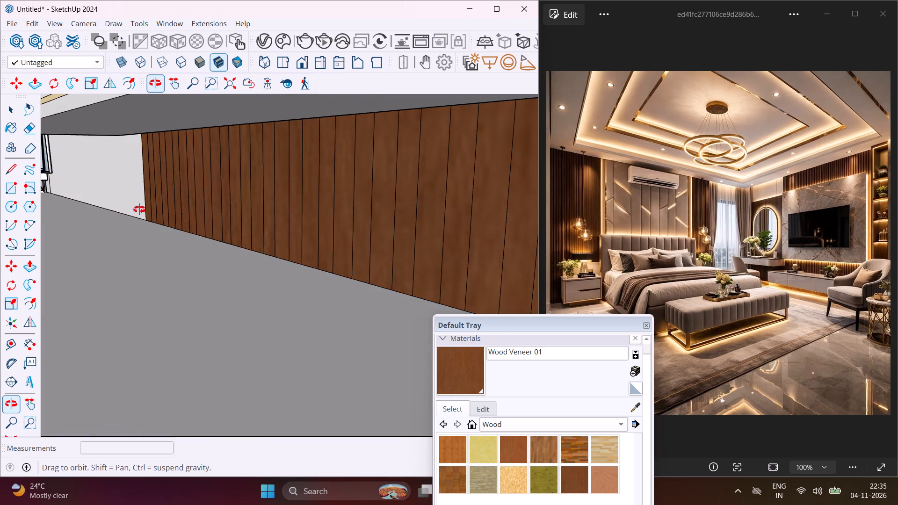
pyautogui.moveTo(139, 209); pyautogui.dragTo(127, 194, button='middle')
pyautogui.scroll(-7, 128, 193)
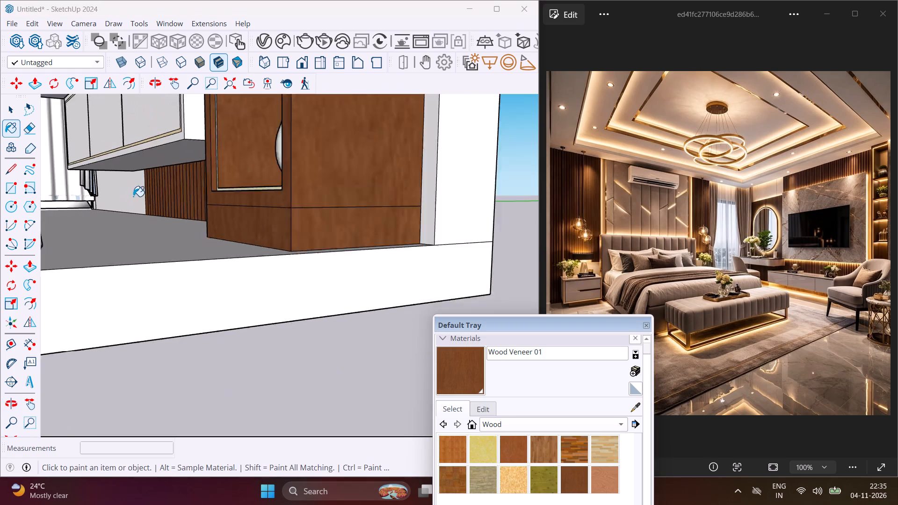
pyautogui.scroll(-3, 133, 196)
pyautogui.moveTo(149, 201); pyautogui.dragTo(221, 308, button='middle')
pyautogui.scroll(-5, 222, 308)
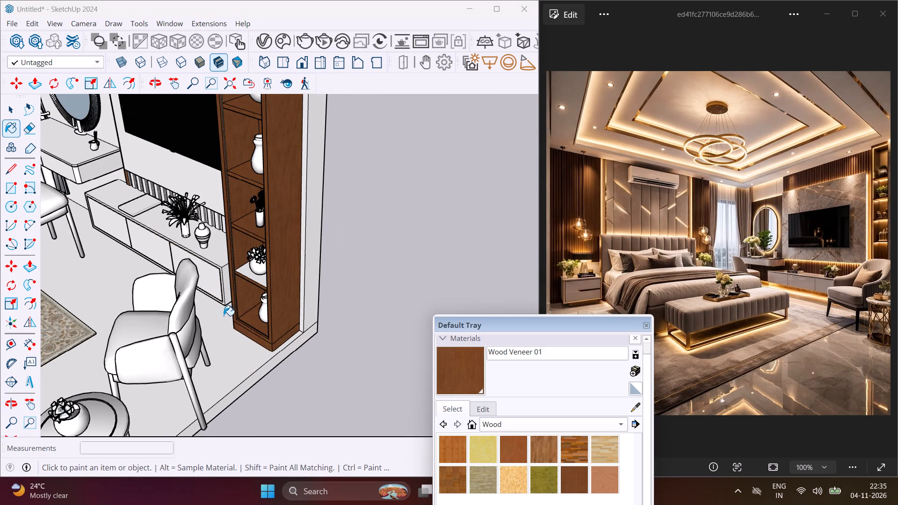
pyautogui.scroll(4, 108, 154)
pyautogui.scroll(12, 142, 181)
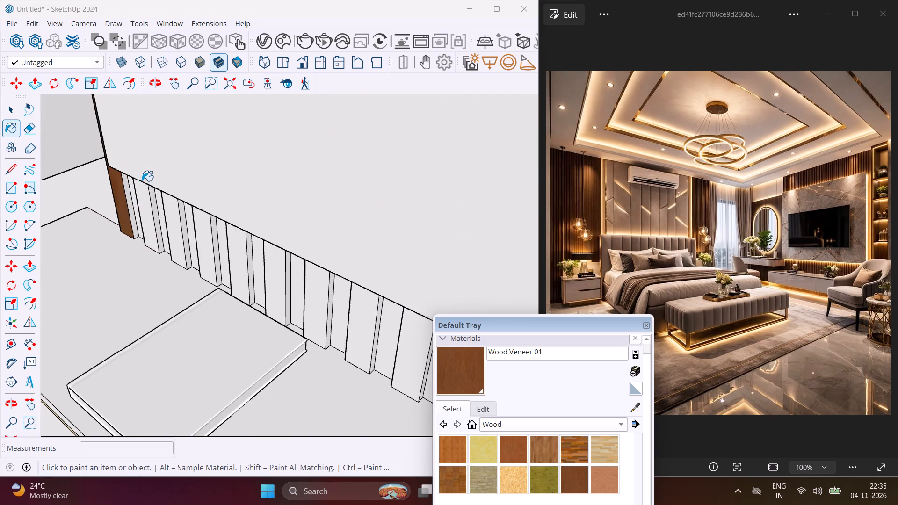
pyautogui.scroll(5, 142, 181)
pyautogui.moveTo(129, 234); pyautogui.dragTo(197, 224, button='middle')
pyautogui.scroll(3, 155, 235)
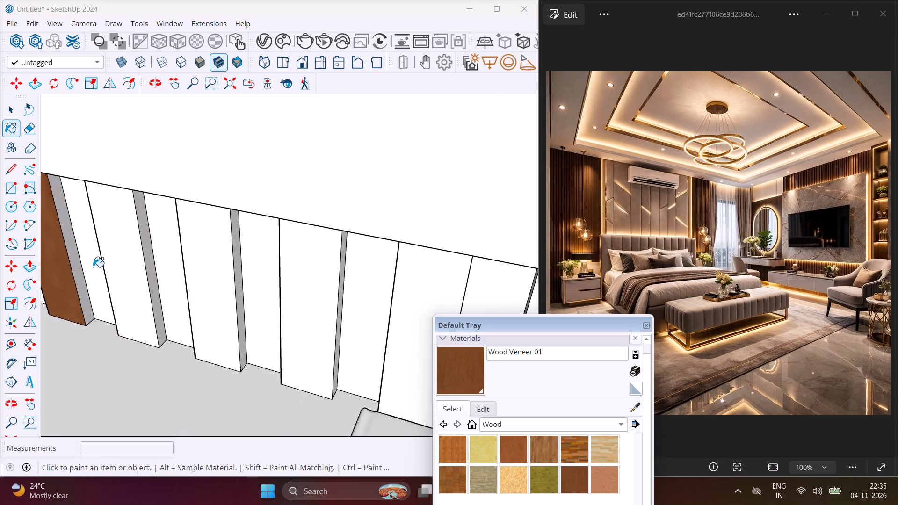
pyautogui.click(79, 270)
pyautogui.moveTo(82, 270); pyautogui.dragTo(87, 270)
pyautogui.click(114, 276)
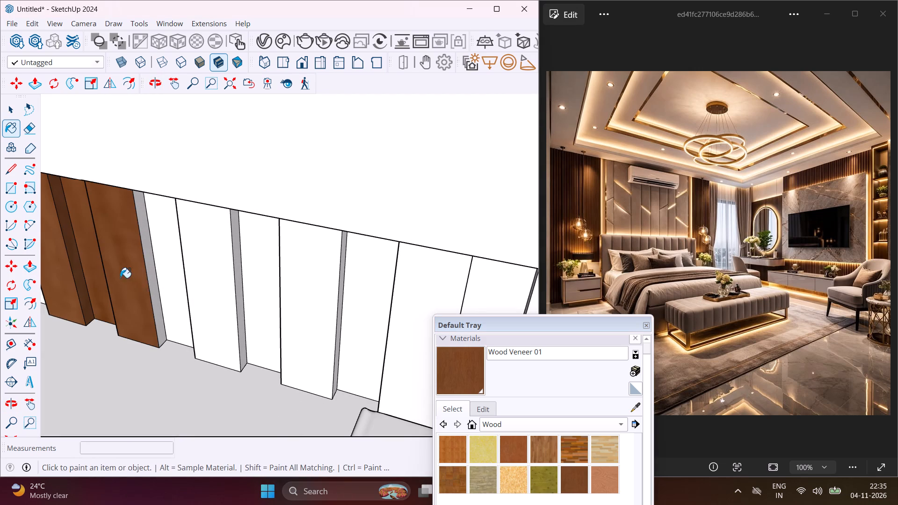
pyautogui.click(154, 286)
pyautogui.click(168, 285)
pyautogui.click(197, 295)
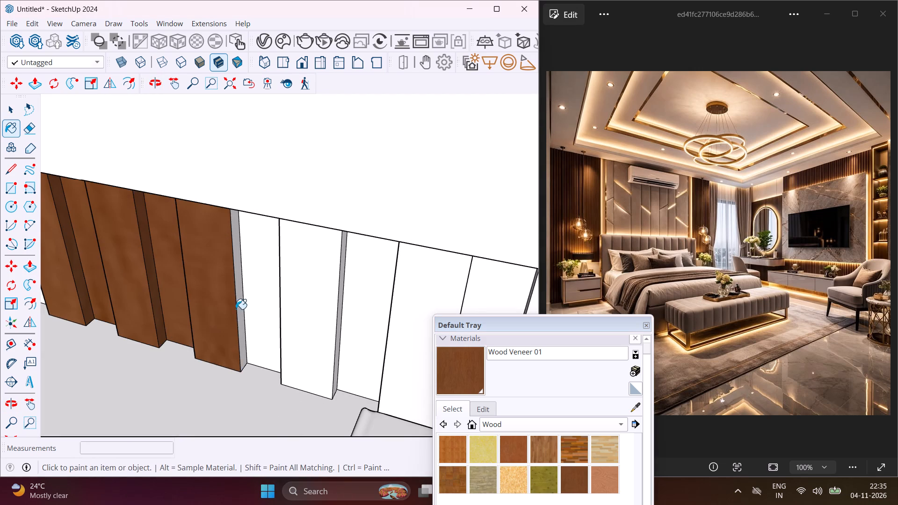
pyautogui.click(242, 302)
pyautogui.click(270, 299)
pyautogui.click(296, 317)
pyautogui.moveTo(355, 310); pyautogui.dragTo(351, 306)
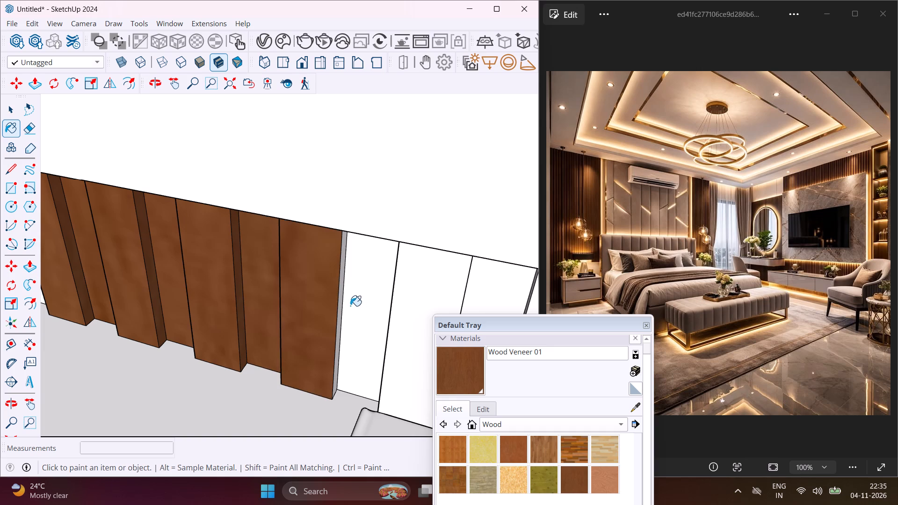
pyautogui.click(340, 304)
# Paint the following raised slat above the console, including its side face and the adjoining recess, with Wood Veneer 01.
pyautogui.scroll(-4, 214, 306)
pyautogui.moveTo(320, 324); pyautogui.dragTo(304, 305, button='middle')
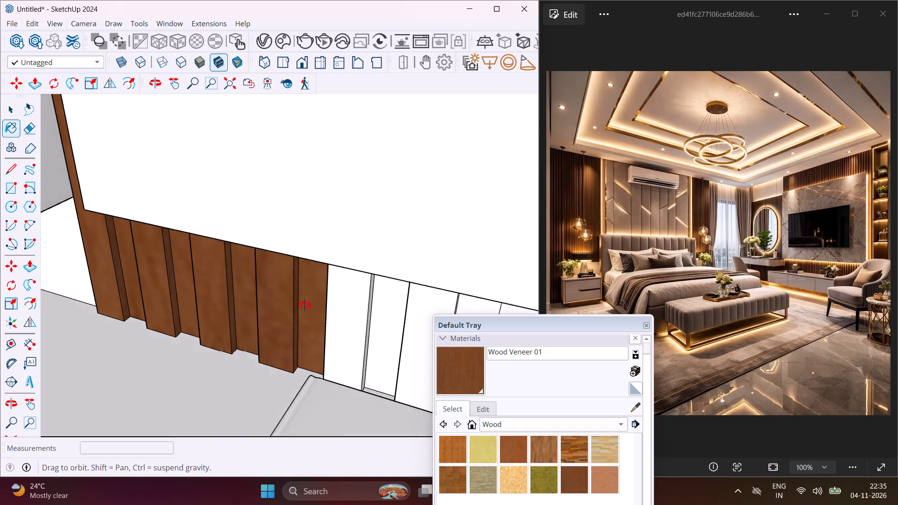
pyautogui.moveTo(304, 305); pyautogui.dragTo(264, 260, button='middle')
pyautogui.scroll(4, 326, 301)
pyautogui.click(341, 314)
pyautogui.click(376, 326)
pyautogui.click(369, 322)
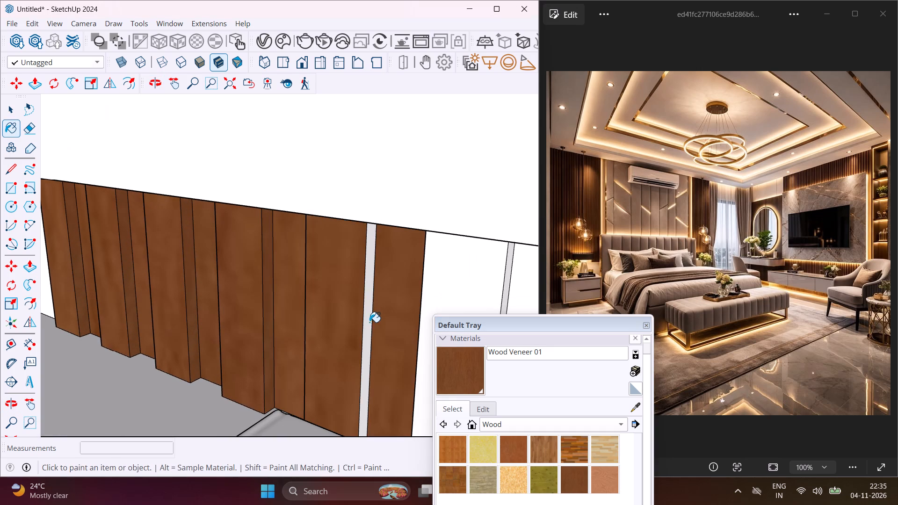
# Paint the slat fronts and recesses above the console with Wood Veneer 01, from the shelving unit toward the striped vase.
pyautogui.scroll(-15, 283, 330)
pyautogui.scroll(1, 285, 340)
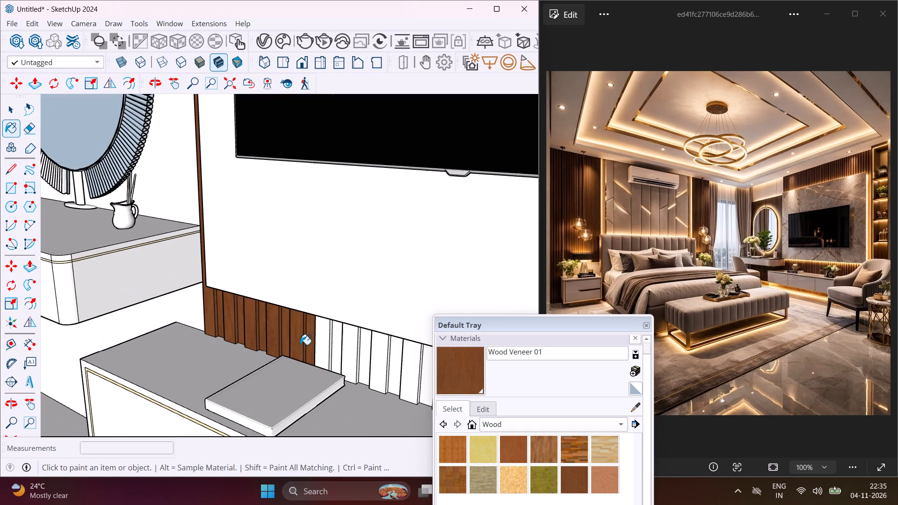
pyautogui.moveTo(314, 349); pyautogui.dragTo(257, 282, button='middle')
pyautogui.scroll(-2, 240, 295)
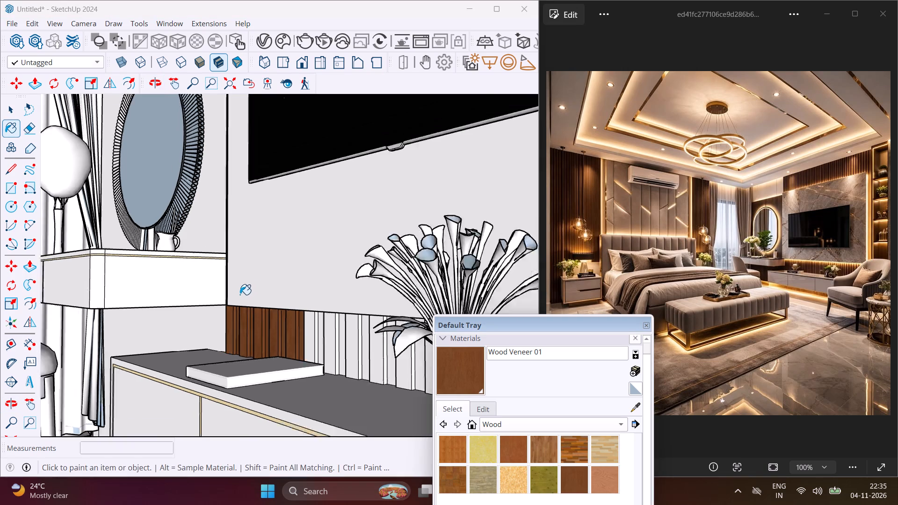
pyautogui.scroll(-2, 240, 295)
pyautogui.scroll(2, 304, 352)
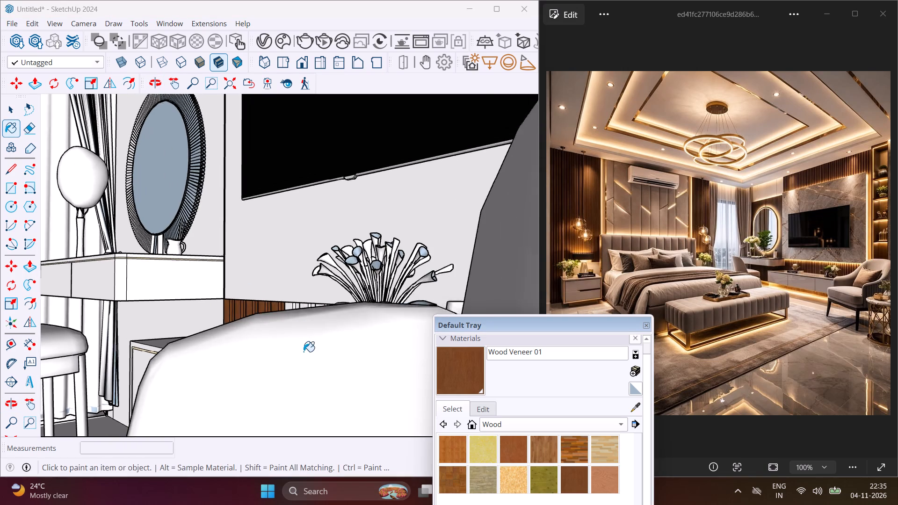
pyautogui.scroll(7, 304, 352)
pyautogui.moveTo(291, 328); pyautogui.dragTo(390, 444, button='middle')
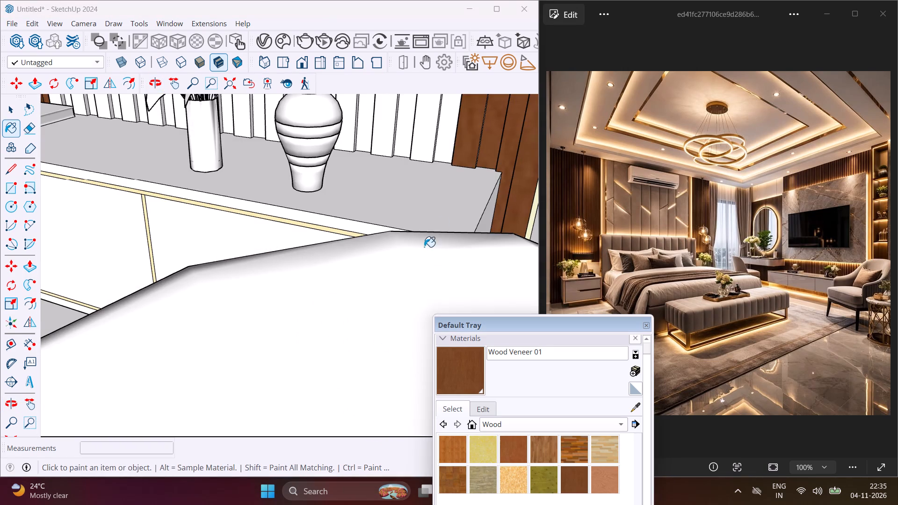
pyautogui.scroll(3, 452, 144)
pyautogui.click(443, 131)
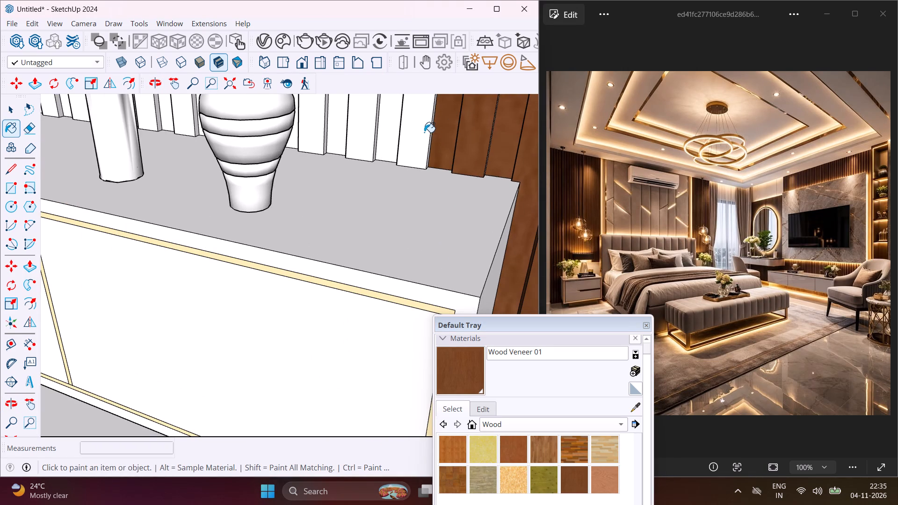
pyautogui.click(424, 132)
pyautogui.click(390, 132)
pyautogui.click(362, 136)
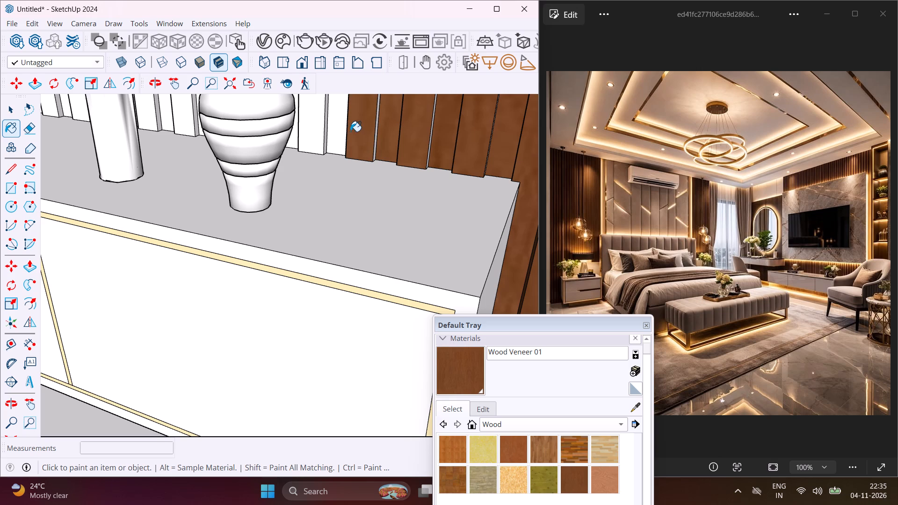
pyautogui.click(343, 130)
pyautogui.click(305, 136)
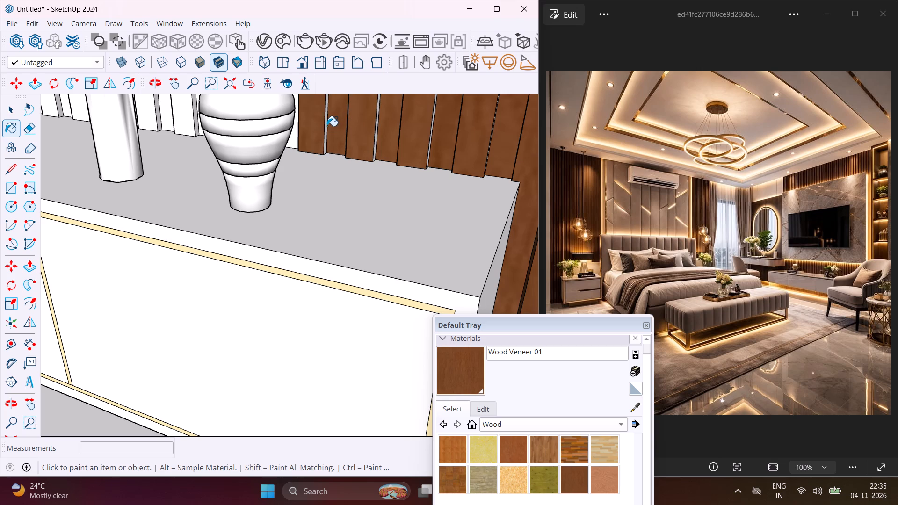
pyautogui.click(324, 124)
# Paint the exposed slat side faces and the next slat near the striped vase above the console with Wood Veneer 01.
pyautogui.moveTo(315, 133); pyautogui.dragTo(249, 133, button='middle')
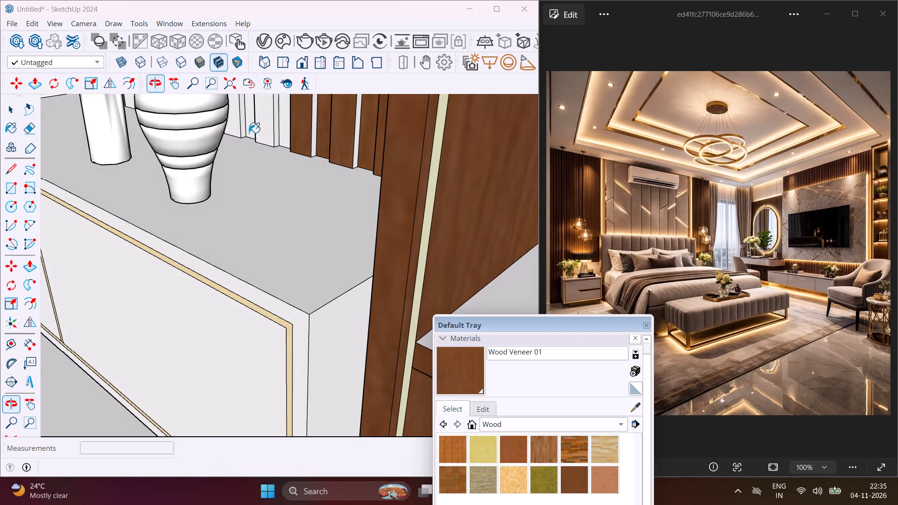
pyautogui.scroll(3, 299, 119)
pyautogui.click(284, 119)
pyautogui.click(268, 137)
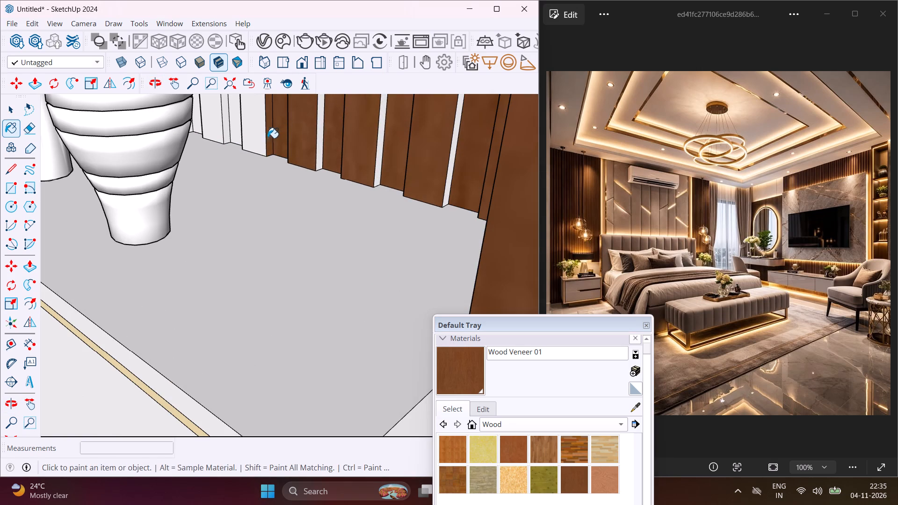
pyautogui.click(261, 140)
pyautogui.click(318, 146)
pyautogui.click(378, 152)
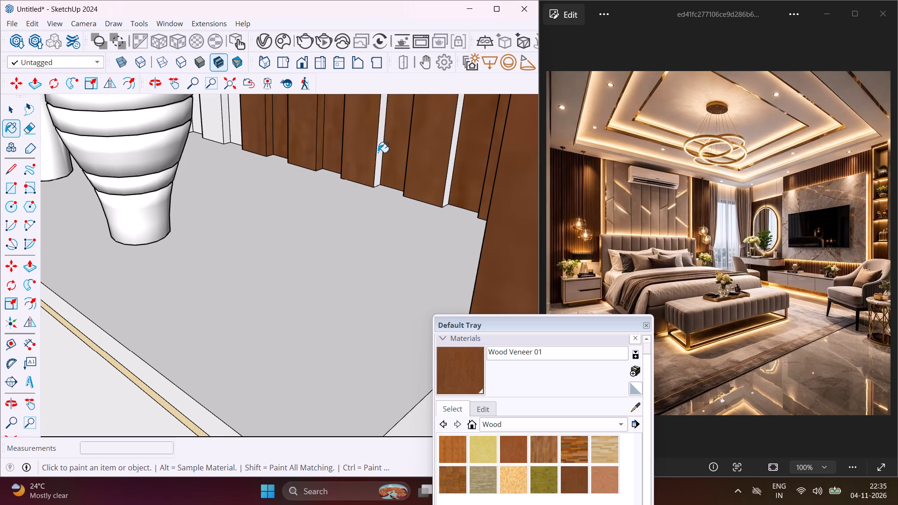
pyautogui.click(452, 167)
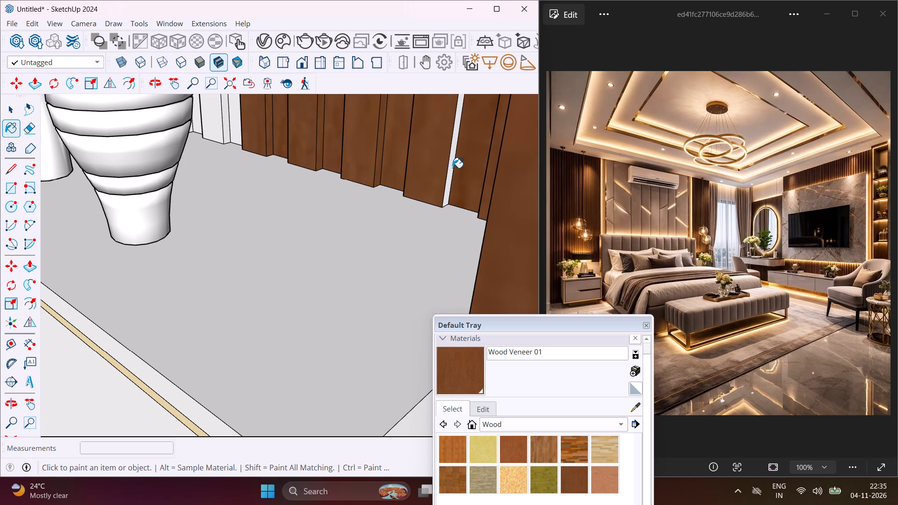
pyautogui.click(451, 167)
# Paint the shelf beneath the round flower vase and that compartment's unpainted inner side panel with Wood Veneer 01.
pyautogui.scroll(-9, 433, 173)
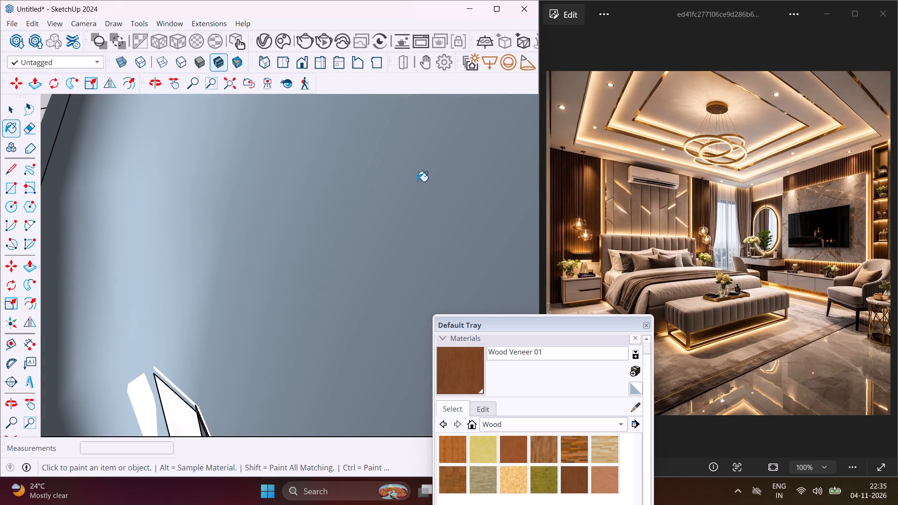
pyautogui.moveTo(331, 187); pyautogui.dragTo(485, 253, button='middle')
pyautogui.scroll(-1, 485, 253)
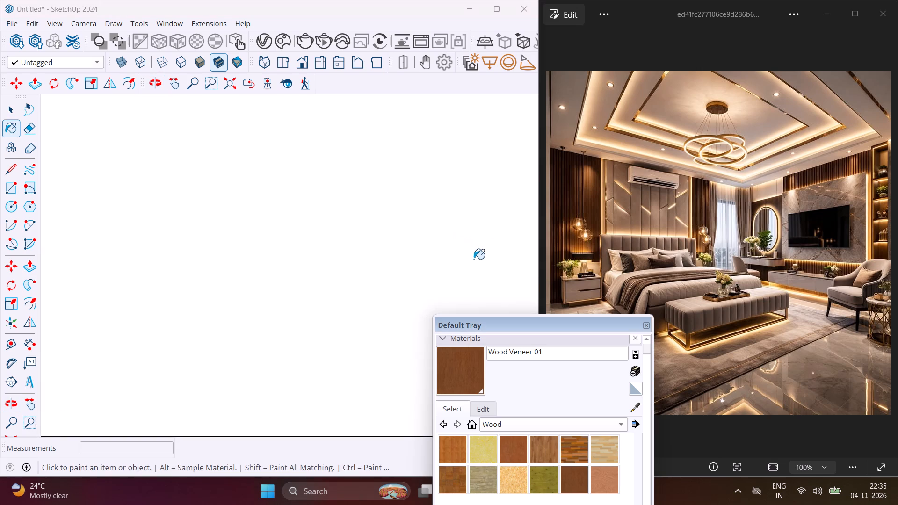
pyautogui.scroll(-5, 467, 269)
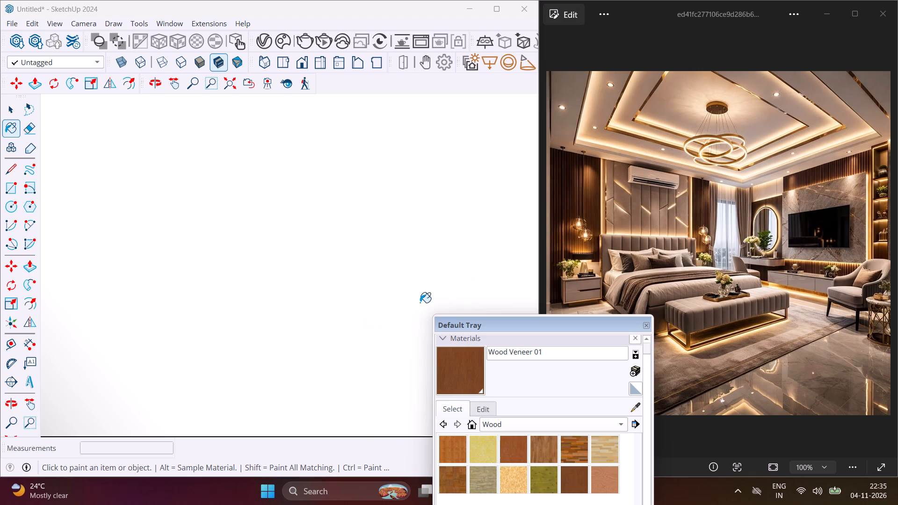
pyautogui.scroll(-5, 420, 303)
pyautogui.scroll(-16, 315, 321)
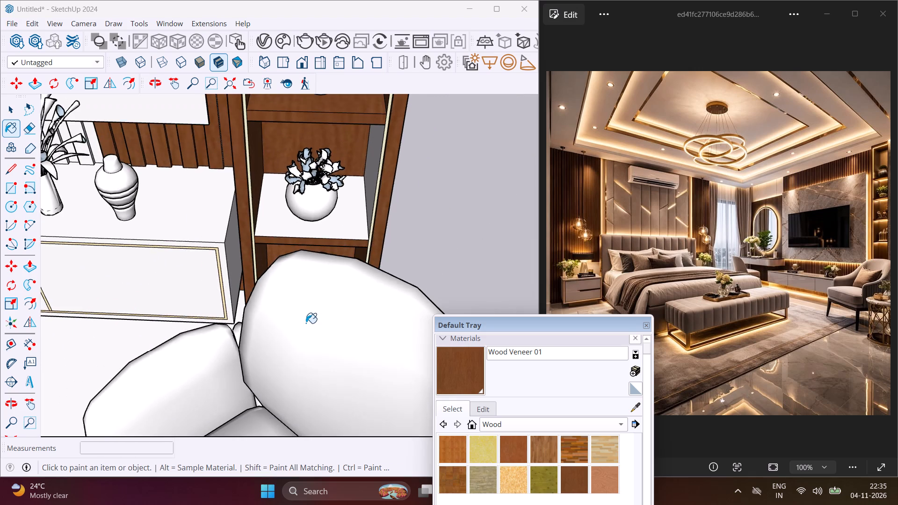
pyautogui.scroll(-4, 304, 323)
pyautogui.scroll(6, 331, 252)
pyautogui.click(335, 243)
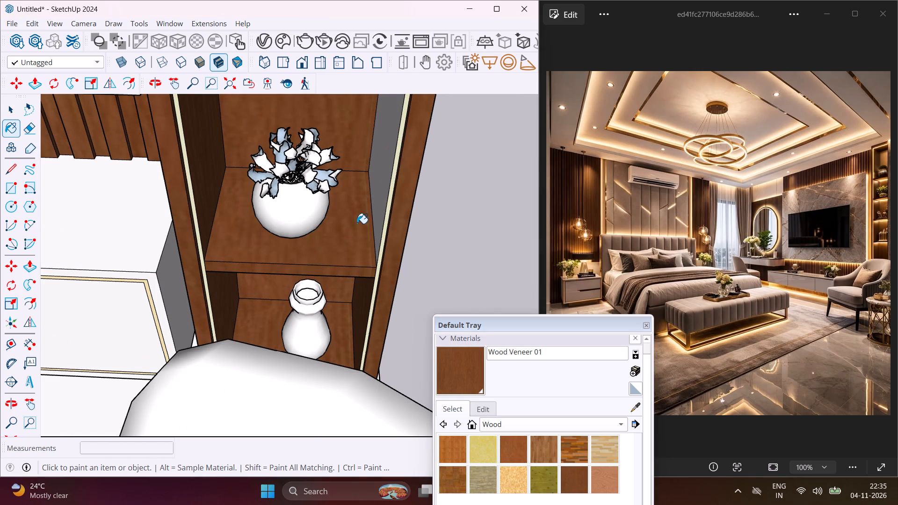
pyautogui.click(373, 211)
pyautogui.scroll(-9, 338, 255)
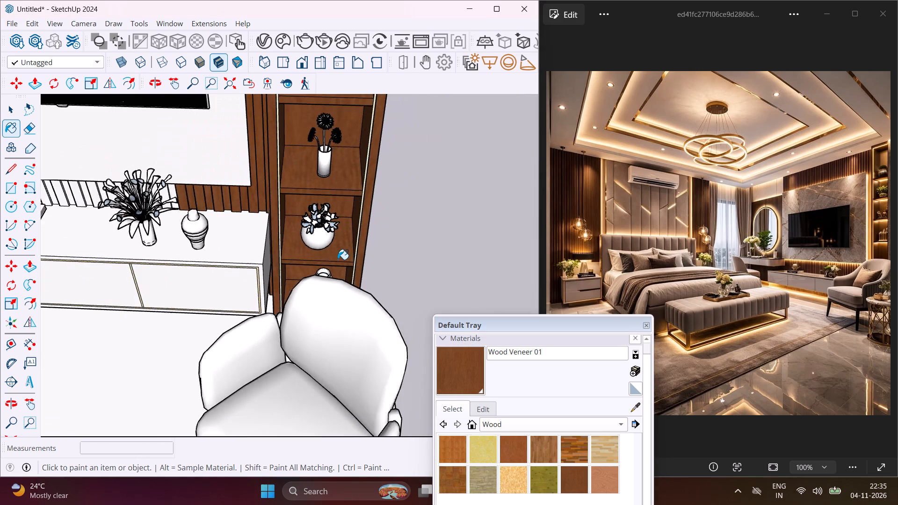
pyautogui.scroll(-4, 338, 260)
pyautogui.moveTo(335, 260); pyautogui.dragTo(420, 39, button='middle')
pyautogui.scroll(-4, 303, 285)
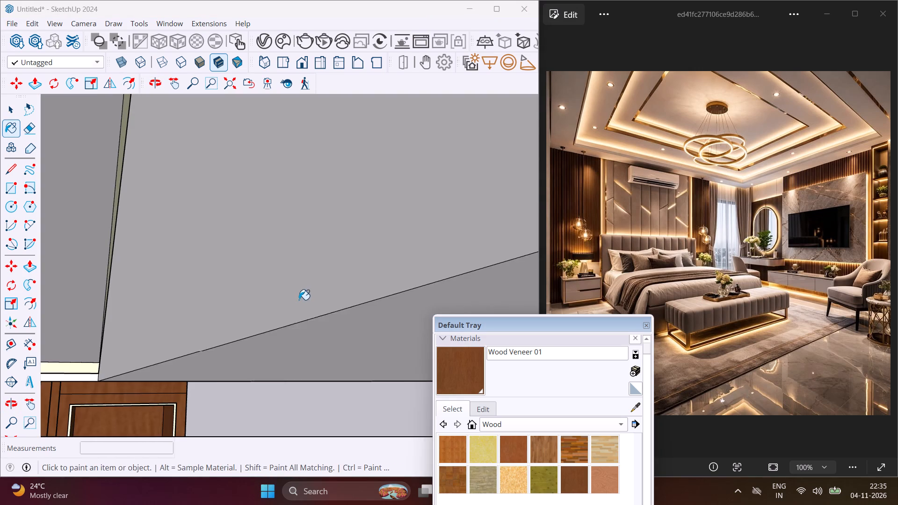
# Paint the white slat side faces and the adjacent slat front below the TV panel with Wood Veneer 01.
pyautogui.scroll(-7, 299, 300)
pyautogui.scroll(-6, 230, 334)
pyautogui.scroll(-14, 208, 374)
pyautogui.moveTo(182, 359); pyautogui.dragTo(131, 256, button='middle')
pyautogui.scroll(-7, 146, 326)
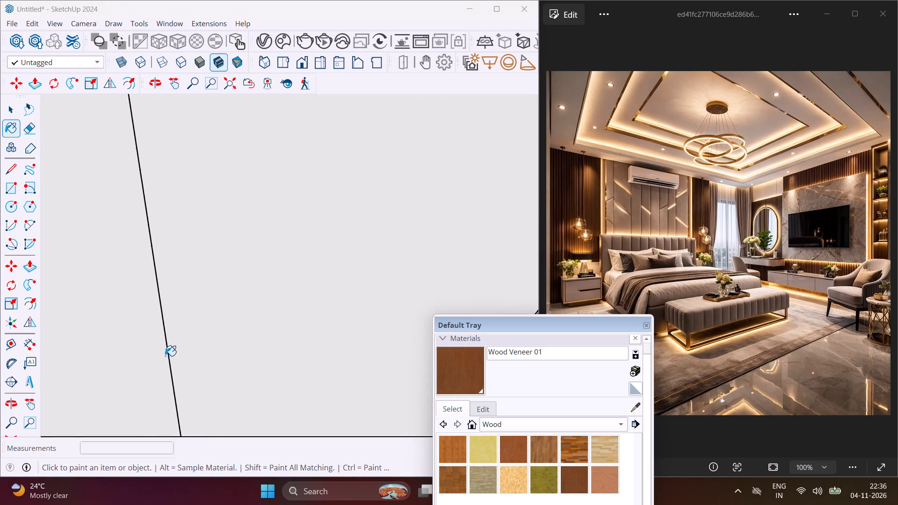
pyautogui.scroll(-12, 175, 356)
pyautogui.scroll(-16, 190, 366)
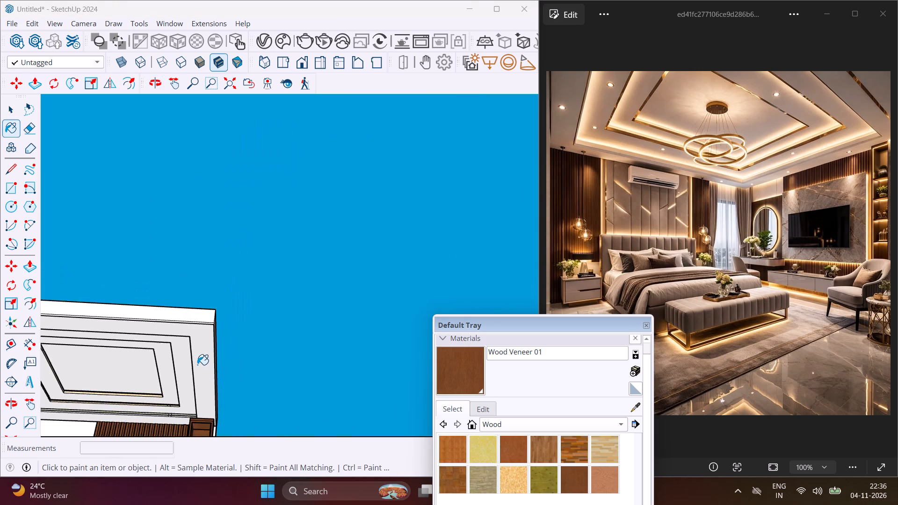
pyautogui.scroll(-7, 197, 365)
pyautogui.moveTo(174, 384); pyautogui.dragTo(188, 441, button='middle')
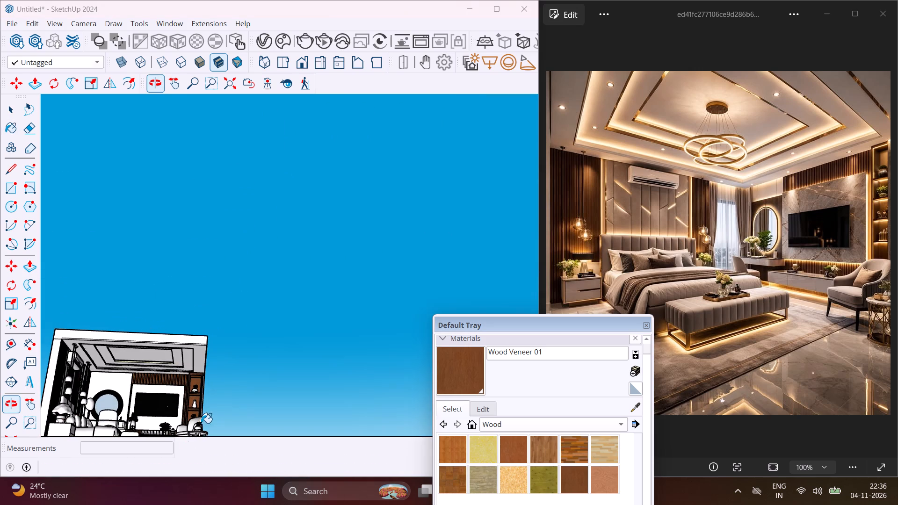
pyautogui.scroll(-6, 157, 389)
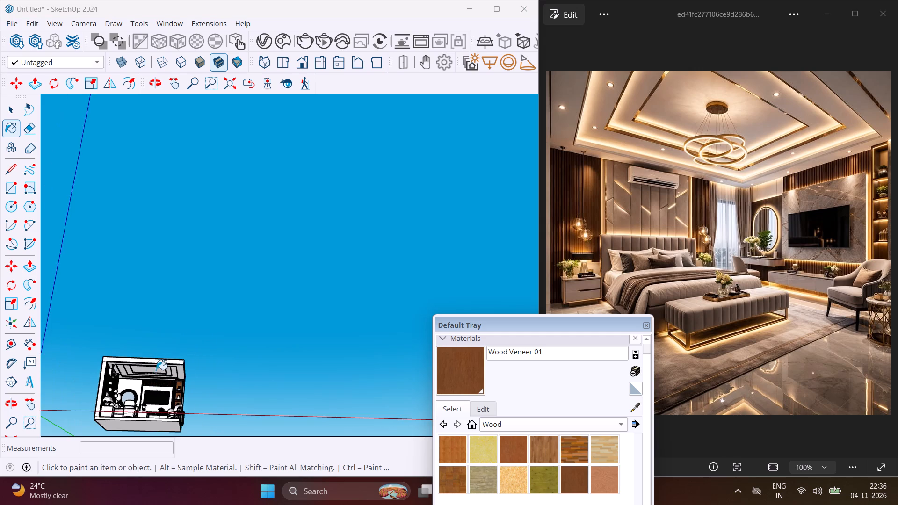
pyautogui.scroll(-3, 157, 366)
pyautogui.moveTo(159, 371); pyautogui.dragTo(143, 473, button='middle')
pyautogui.scroll(2, 167, 364)
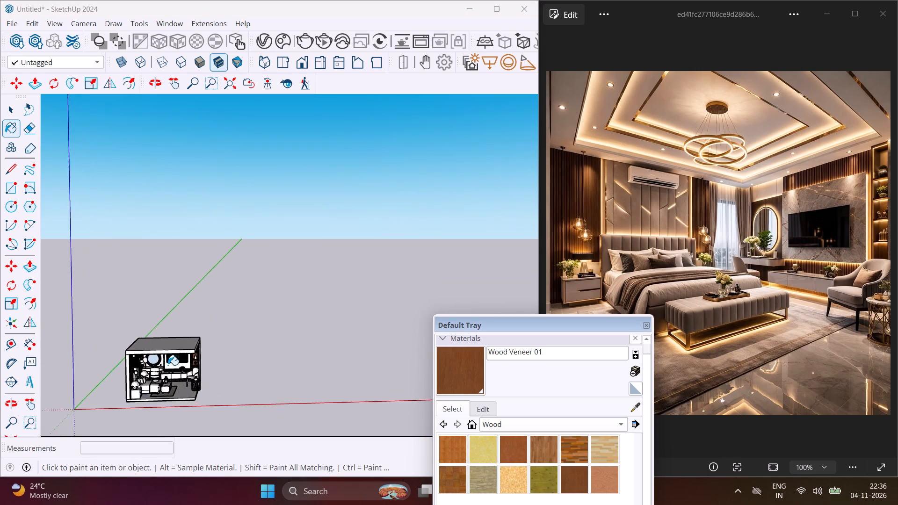
pyautogui.scroll(19, 168, 365)
pyautogui.scroll(5, 180, 388)
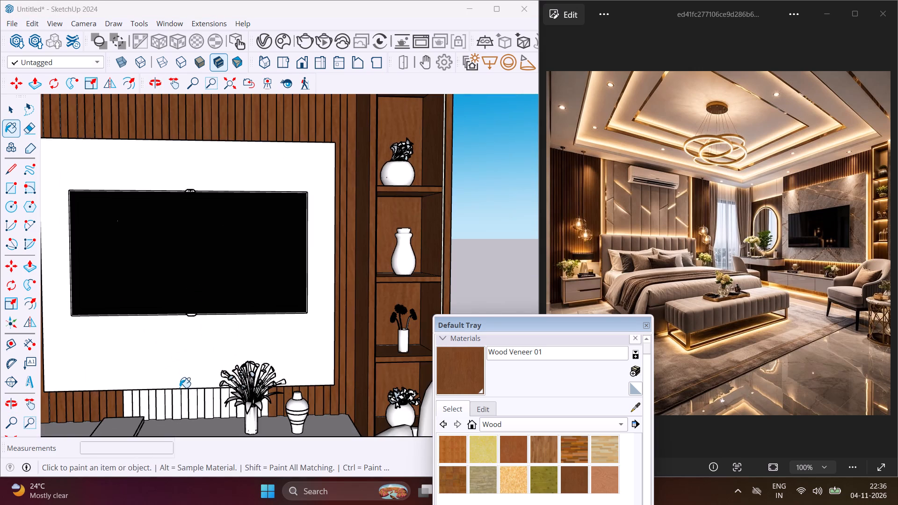
pyautogui.moveTo(180, 388); pyautogui.dragTo(291, 345, button='middle')
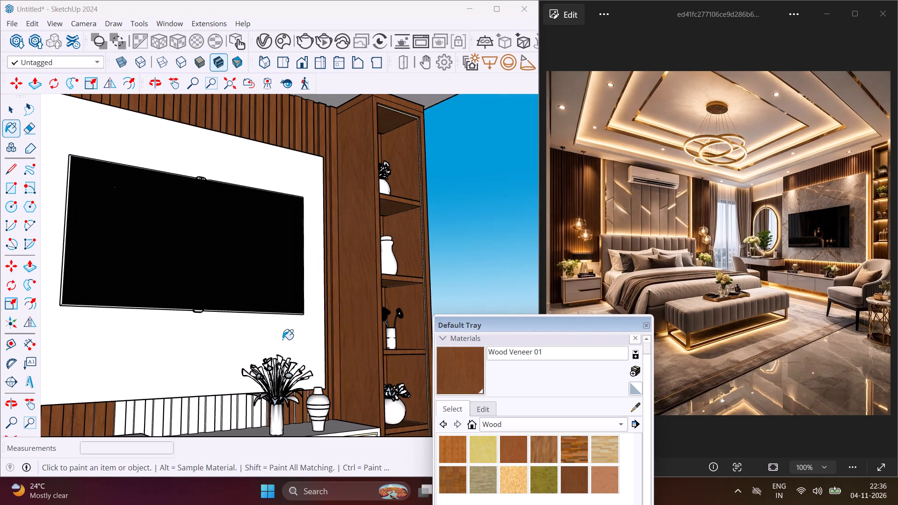
pyautogui.scroll(-3, 282, 329)
pyautogui.scroll(9, 195, 397)
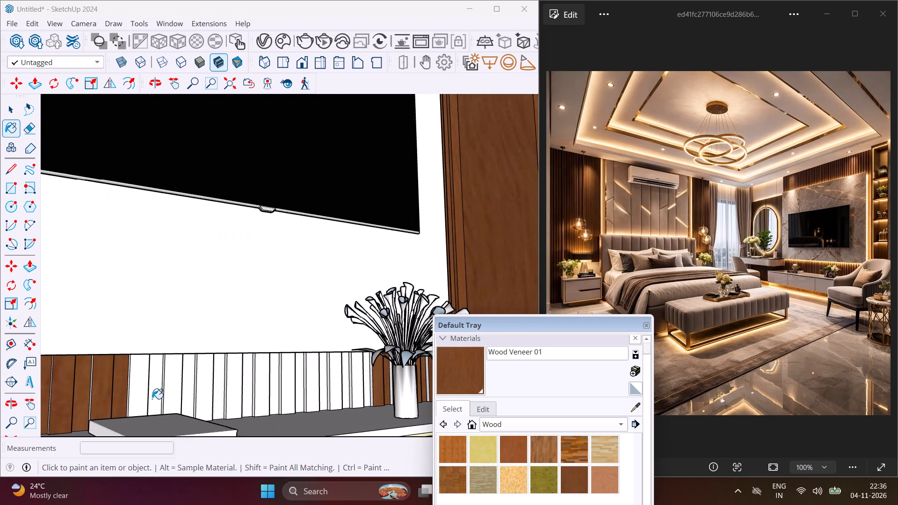
pyautogui.scroll(6, 143, 401)
pyautogui.moveTo(123, 389); pyautogui.dragTo(200, 395, button='middle')
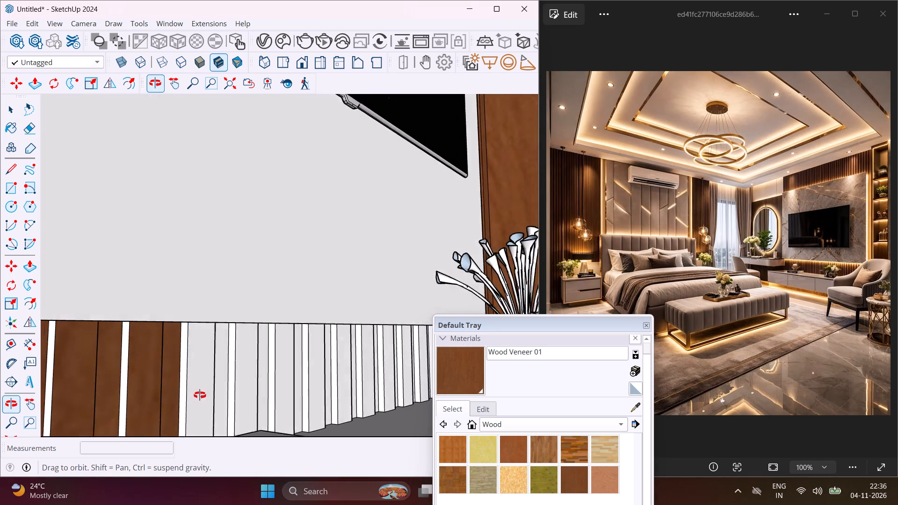
pyautogui.moveTo(200, 395); pyautogui.dragTo(217, 392, button='middle')
pyautogui.click(155, 388)
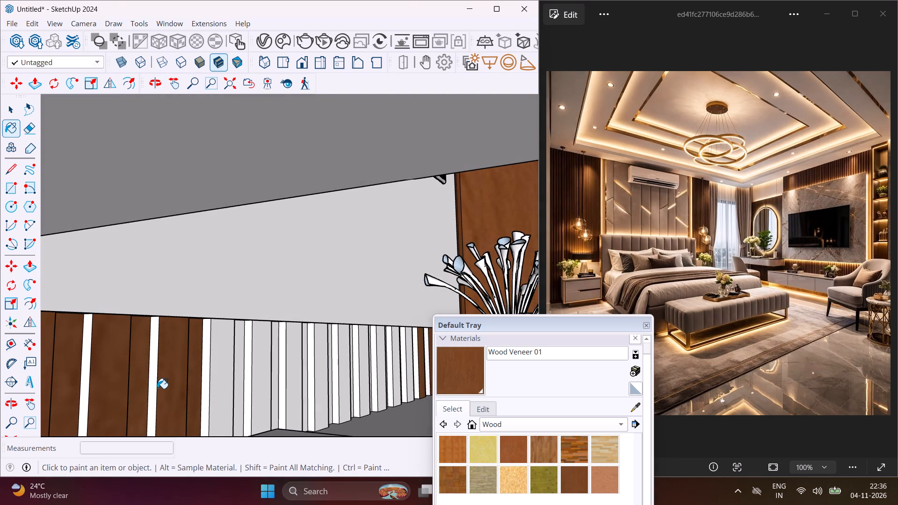
pyautogui.click(82, 403)
pyautogui.scroll(2, 205, 390)
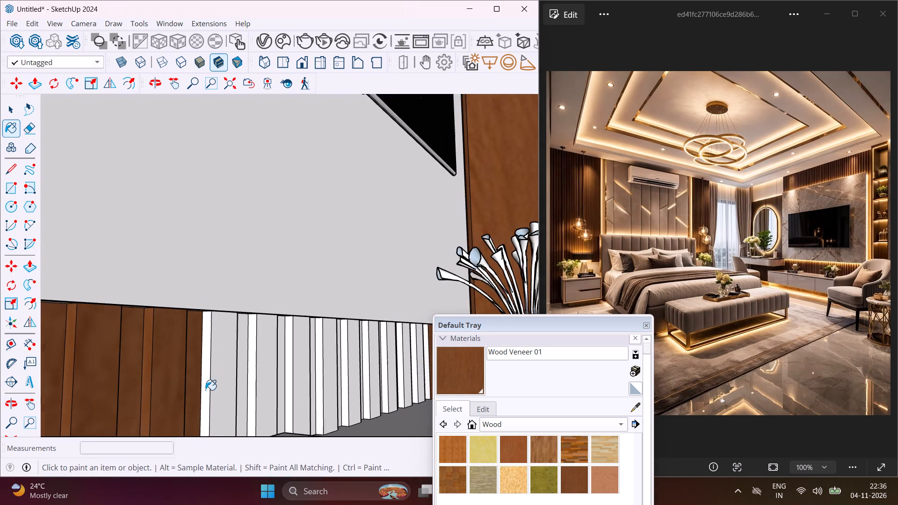
pyautogui.click(206, 385)
pyautogui.click(224, 382)
# Paint the top faces inside the first recesses between the slats below the TV panel with Wood Veneer 01.
pyautogui.moveTo(218, 380); pyautogui.dragTo(246, 353, button='middle')
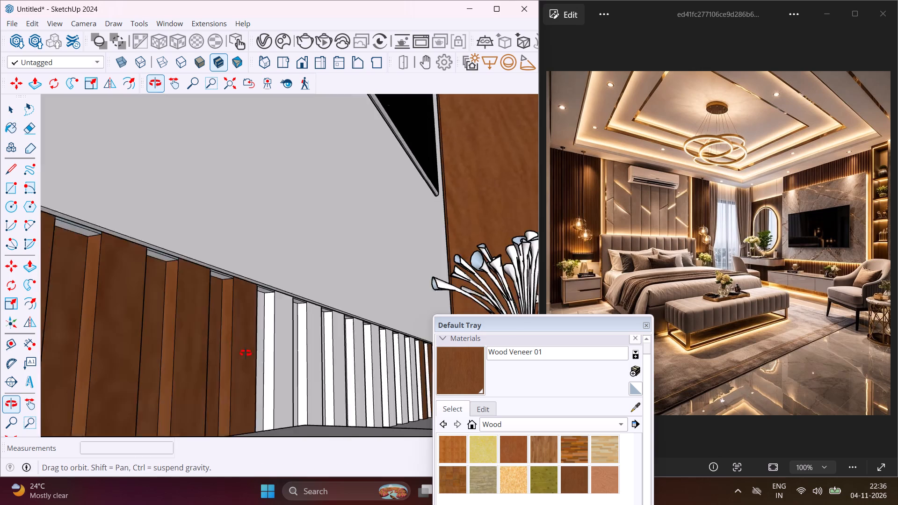
pyautogui.moveTo(246, 353); pyautogui.dragTo(251, 353, button='middle')
pyautogui.scroll(4, 239, 280)
pyautogui.click(239, 264)
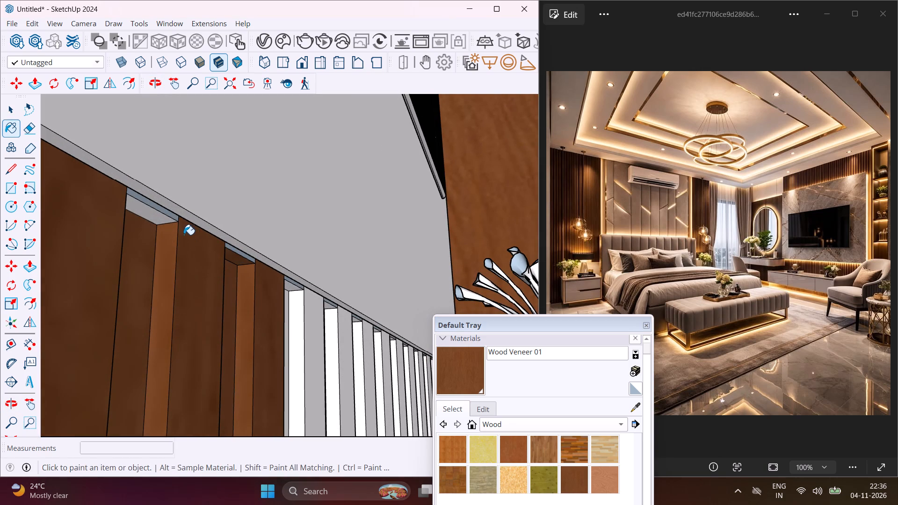
pyautogui.click(161, 218)
pyautogui.scroll(-2, 115, 223)
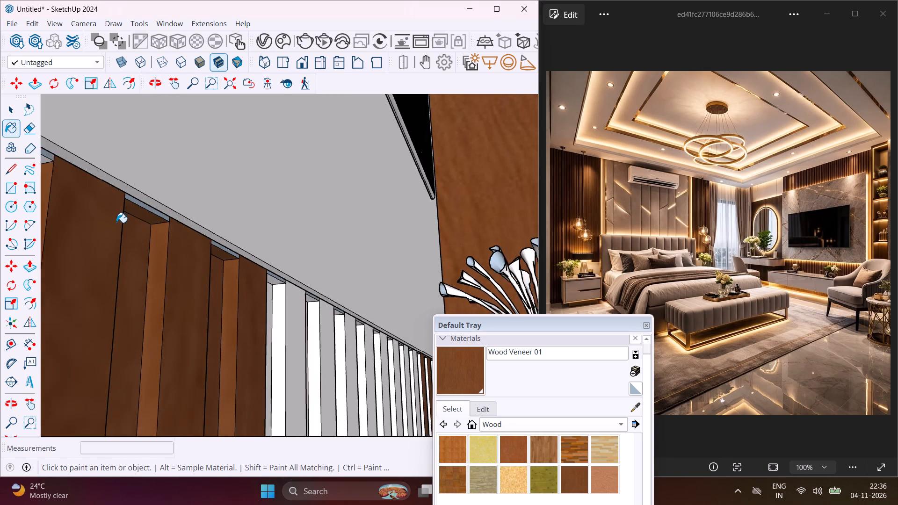
pyautogui.scroll(-2, 116, 223)
pyautogui.click(55, 174)
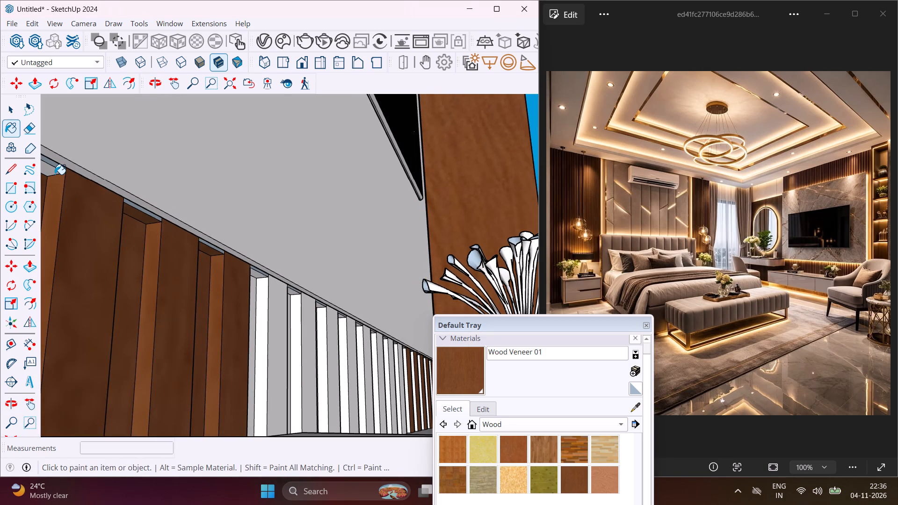
pyautogui.click(55, 174)
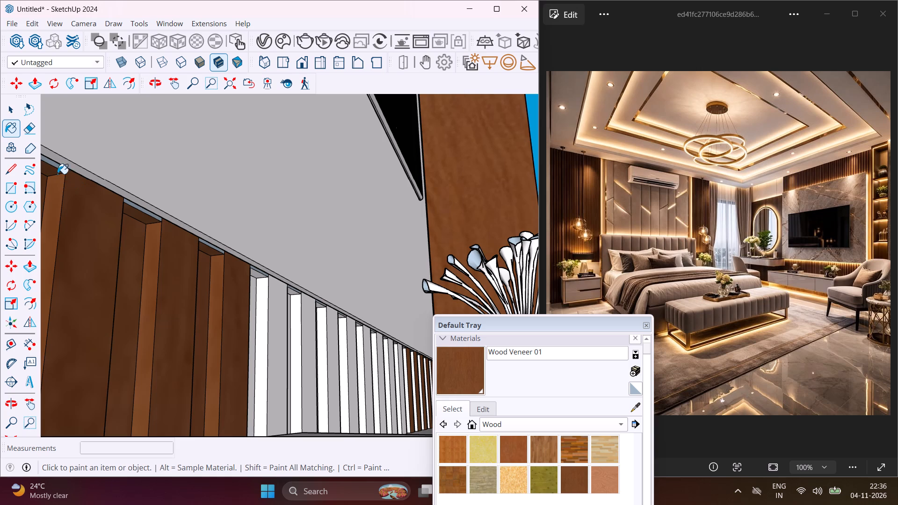
# Paint the next slats' fronts and side faces, plus their recesses, toward the flower vase with Wood Veneer 01.
pyautogui.scroll(3, 265, 302)
pyautogui.click(257, 296)
pyautogui.click(248, 296)
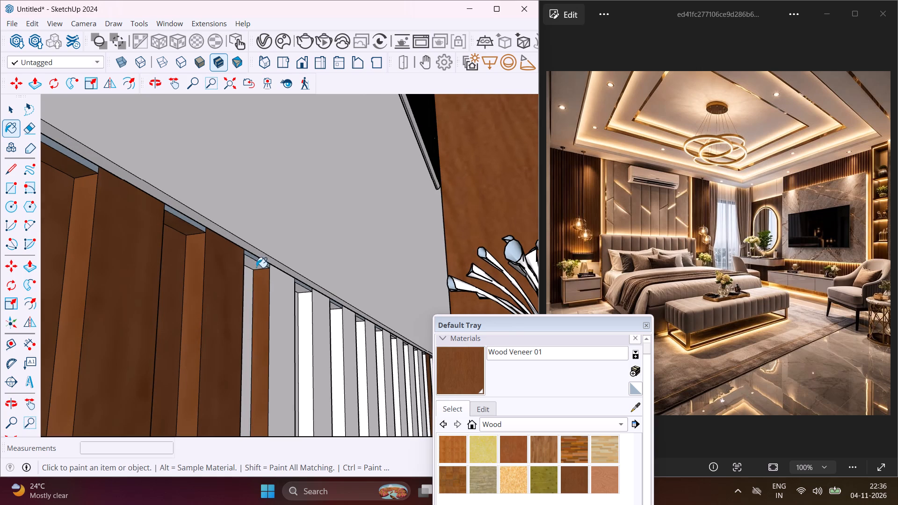
pyautogui.click(256, 263)
pyautogui.click(274, 307)
pyautogui.click(302, 317)
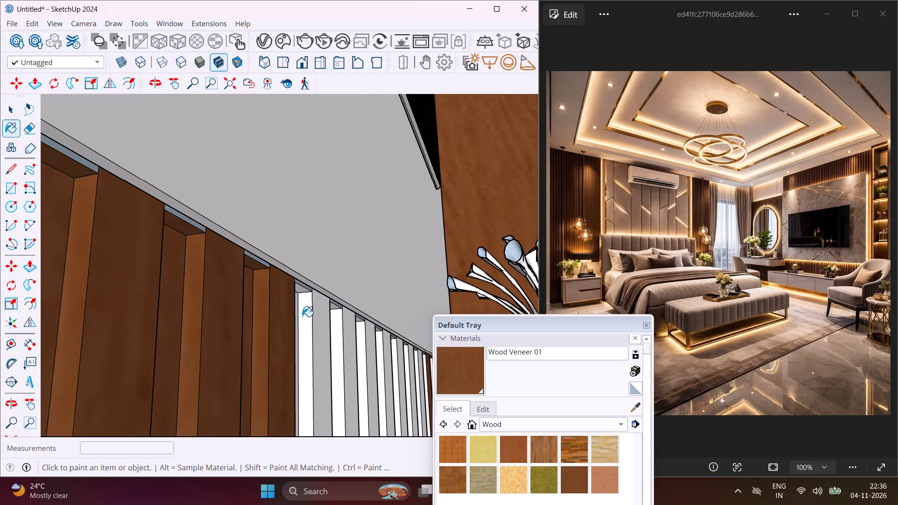
pyautogui.click(298, 312)
pyautogui.click(297, 306)
pyautogui.click(320, 321)
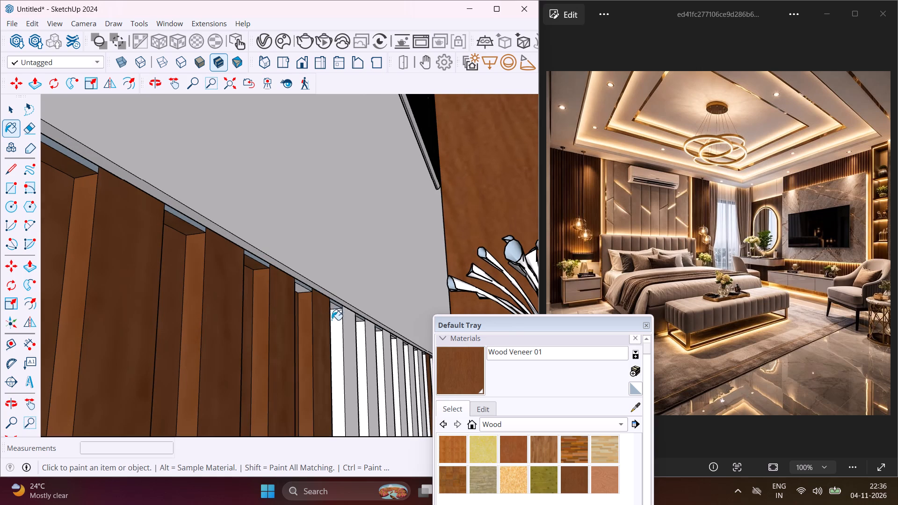
pyautogui.click(338, 323)
pyautogui.click(350, 330)
# Paint the remaining unpainted slat fronts and side faces up to the already veneered slats near the flower vase with Wood Veneer 01.
pyautogui.click(373, 346)
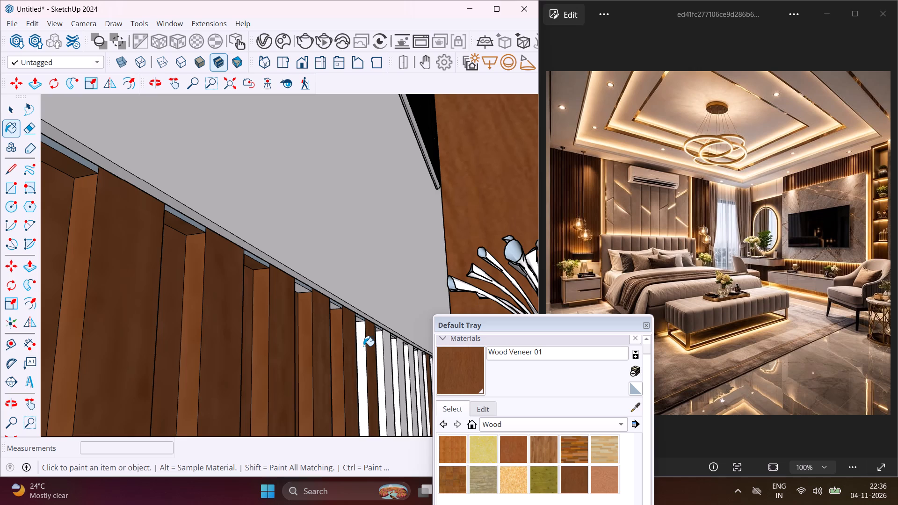
pyautogui.click(362, 346)
pyautogui.click(379, 360)
pyautogui.click(386, 364)
pyautogui.click(401, 373)
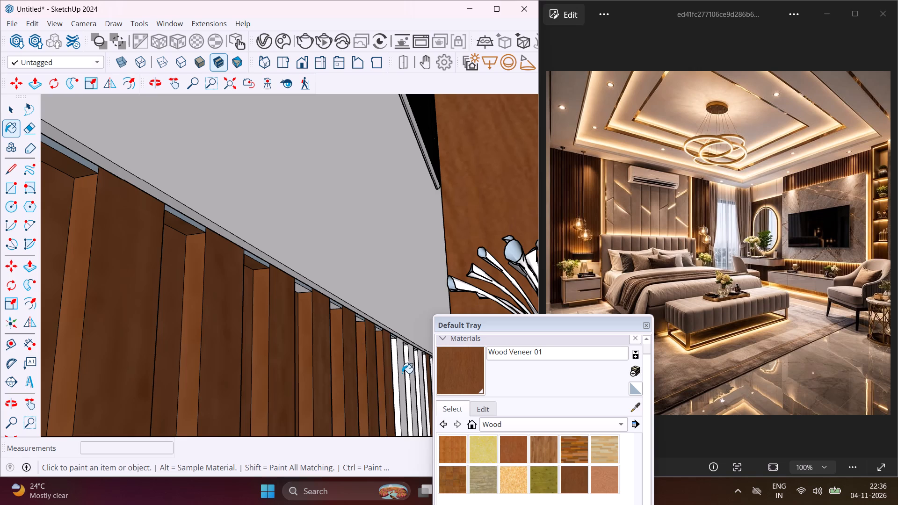
pyautogui.click(395, 378)
pyautogui.click(413, 383)
pyautogui.click(408, 382)
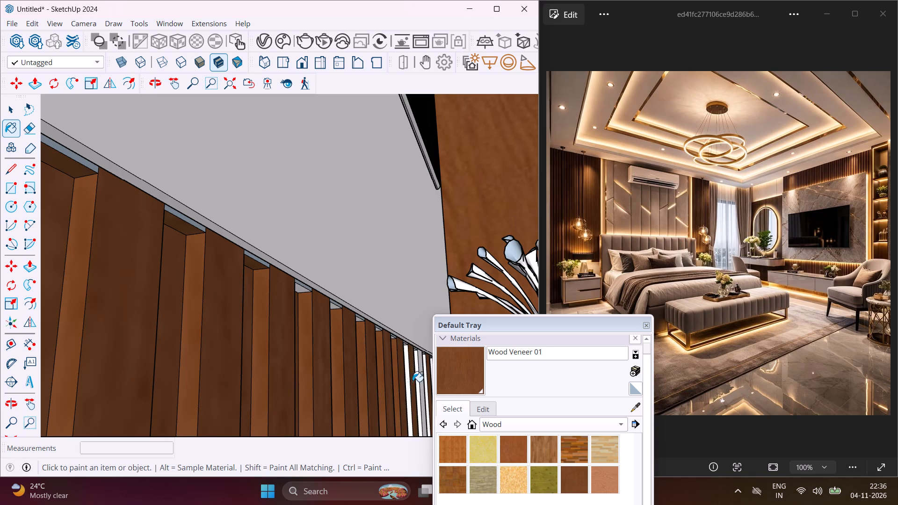
pyautogui.click(418, 382)
pyautogui.click(422, 385)
pyautogui.click(417, 387)
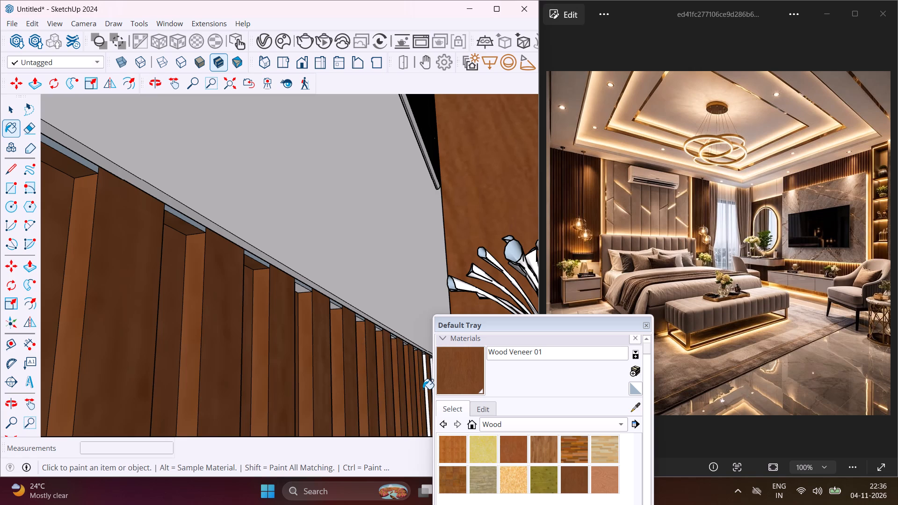
pyautogui.click(425, 389)
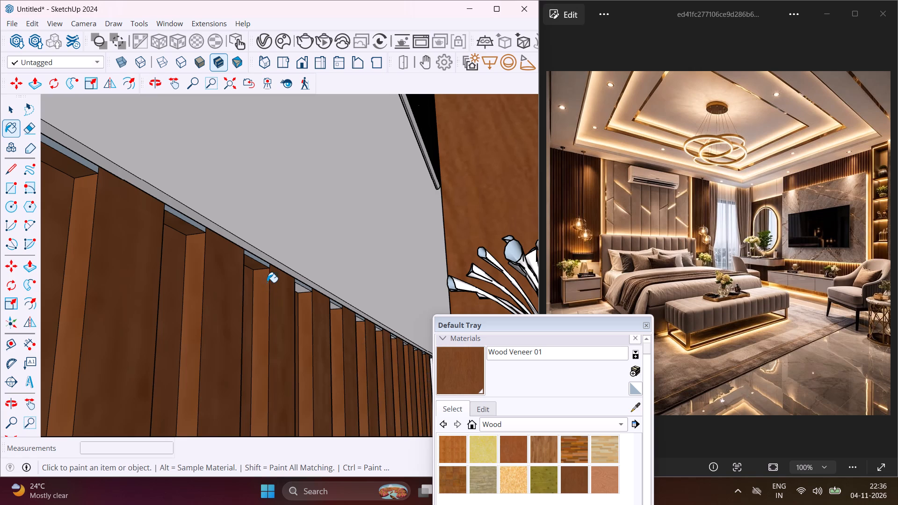
# Paint the top faces of the farther recesses and the unpainted back face of one recess with Wood Veneer 01.
pyautogui.scroll(3, 267, 282)
pyautogui.click(310, 291)
pyautogui.click(348, 314)
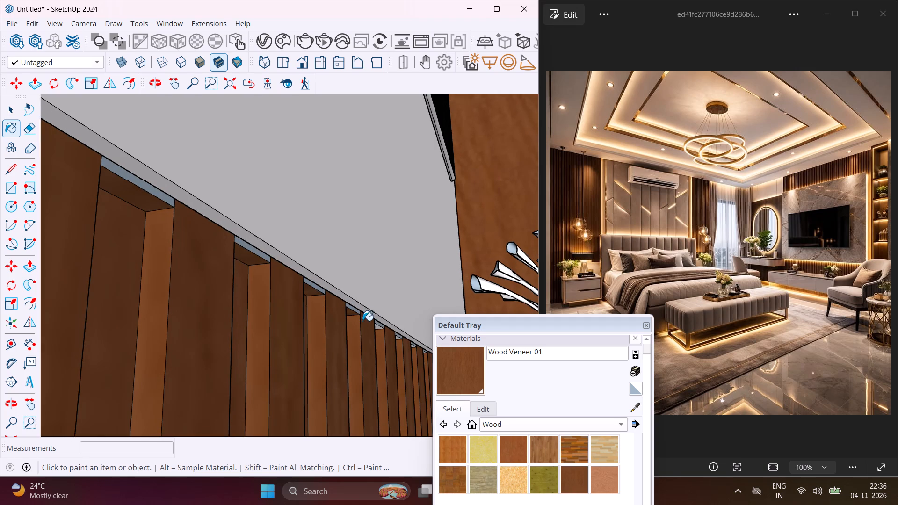
pyautogui.click(377, 331)
pyautogui.scroll(3, 398, 344)
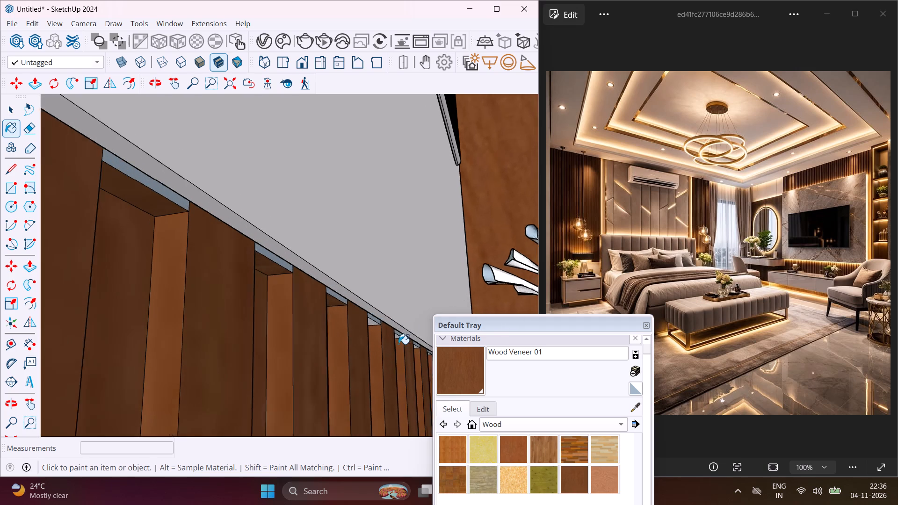
pyautogui.scroll(2, 398, 344)
pyautogui.click(398, 336)
pyautogui.click(360, 319)
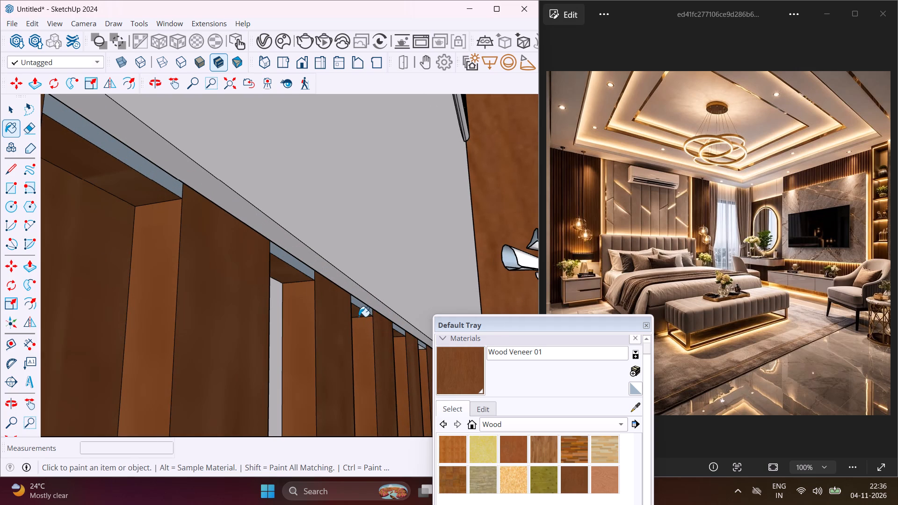
pyautogui.click(275, 315)
# Paint the blue-grey strips above the slat recesses, along the underside of the TV panel, with Wood Veneer 01.
pyautogui.scroll(2, 289, 267)
pyautogui.click(289, 264)
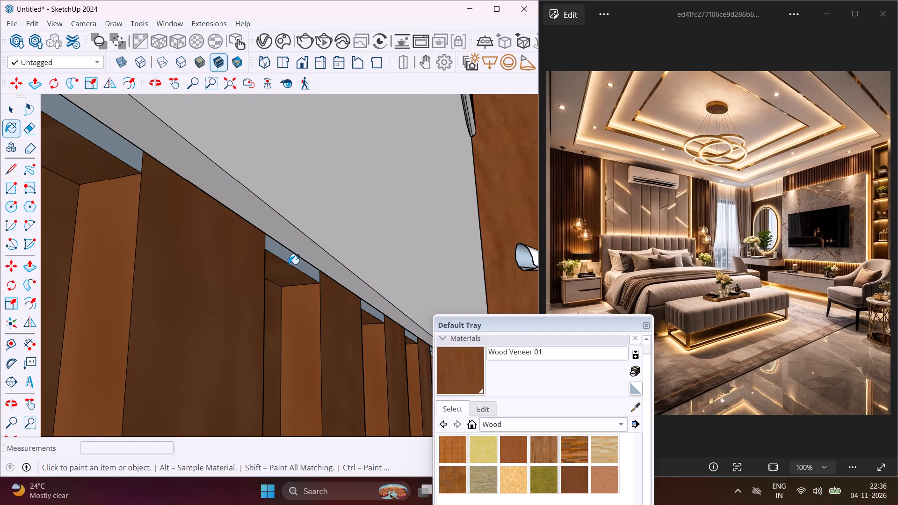
pyautogui.click(285, 260)
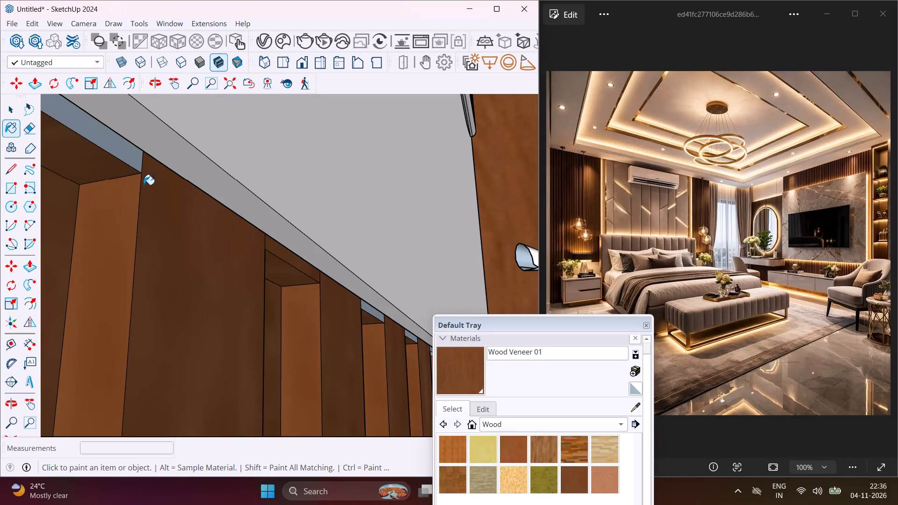
pyautogui.click(132, 165)
pyautogui.click(378, 316)
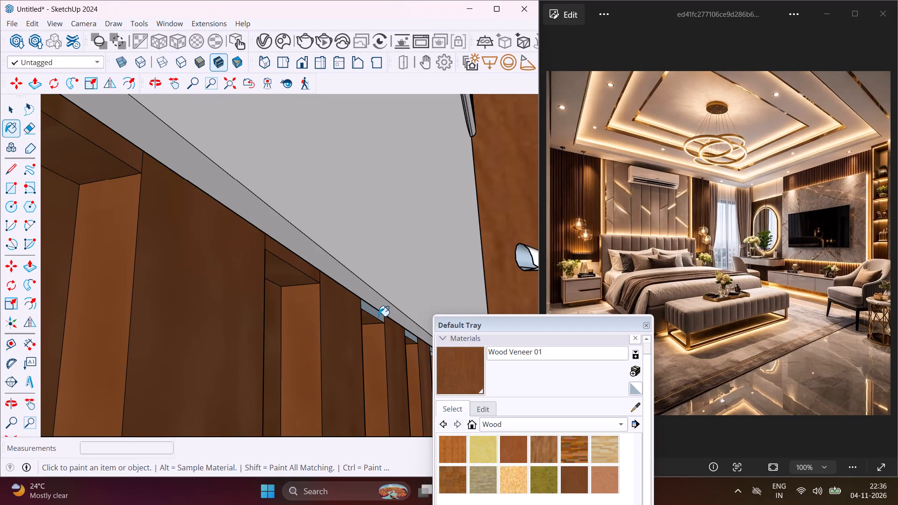
pyautogui.click(412, 336)
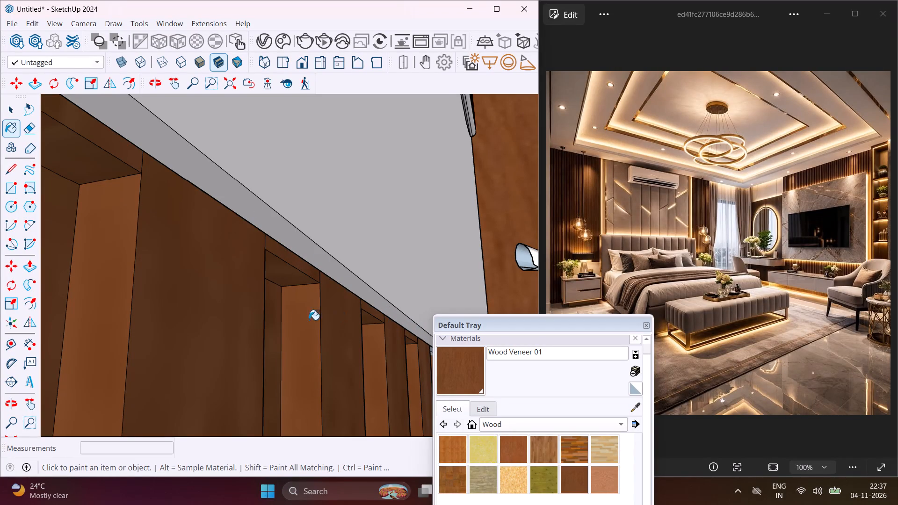
pyautogui.scroll(-10, 230, 317)
pyautogui.moveTo(198, 304); pyautogui.dragTo(257, 329, button='middle')
pyautogui.scroll(3, 159, 256)
pyautogui.click(164, 239)
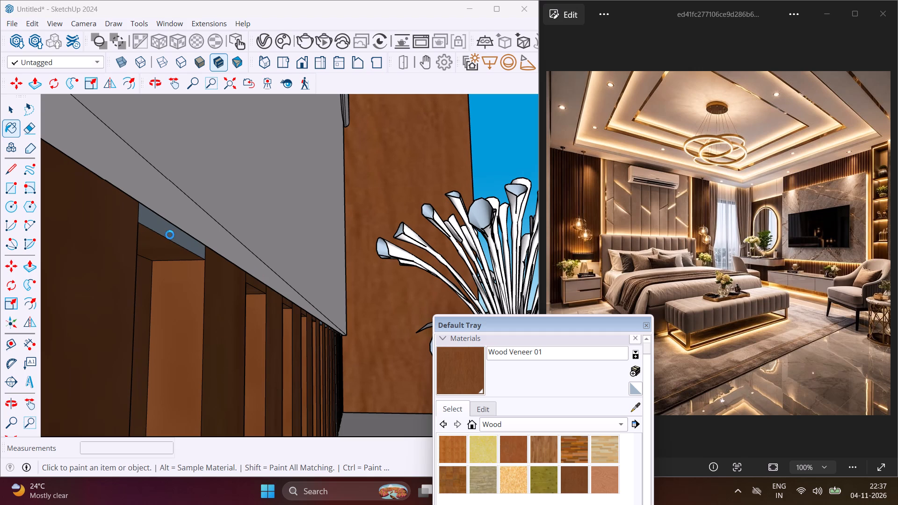
pyautogui.click(173, 238)
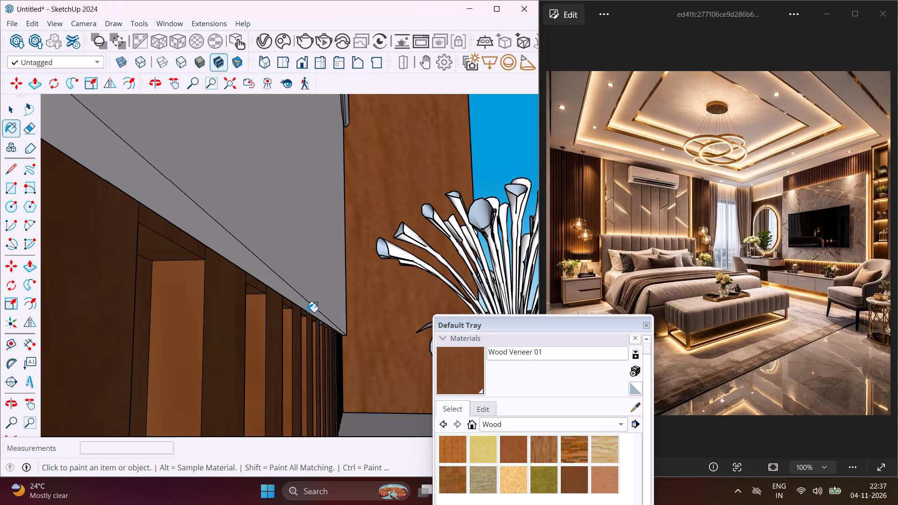
# Paint the unpainted back faces of two neighbouring slat recesses below the TV panel with Wood Veneer 01.
pyautogui.moveTo(307, 312); pyautogui.dragTo(214, 312, button='middle')
pyautogui.scroll(-2, 231, 320)
pyautogui.scroll(3, 278, 342)
pyautogui.click(294, 350)
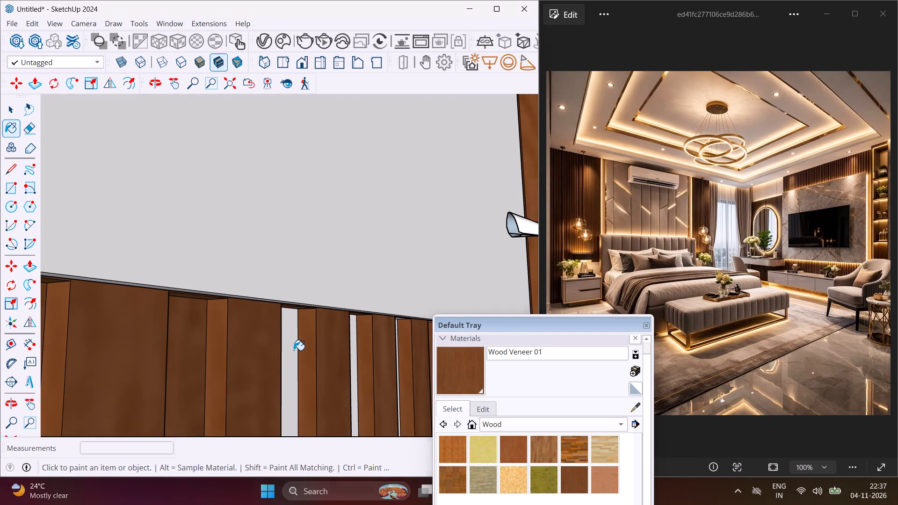
pyautogui.click(357, 358)
pyautogui.click(355, 356)
# Paint the following recess's upper strip, back face and top face with Wood Veneer 01.
pyautogui.moveTo(344, 357); pyautogui.dragTo(304, 345, button='middle')
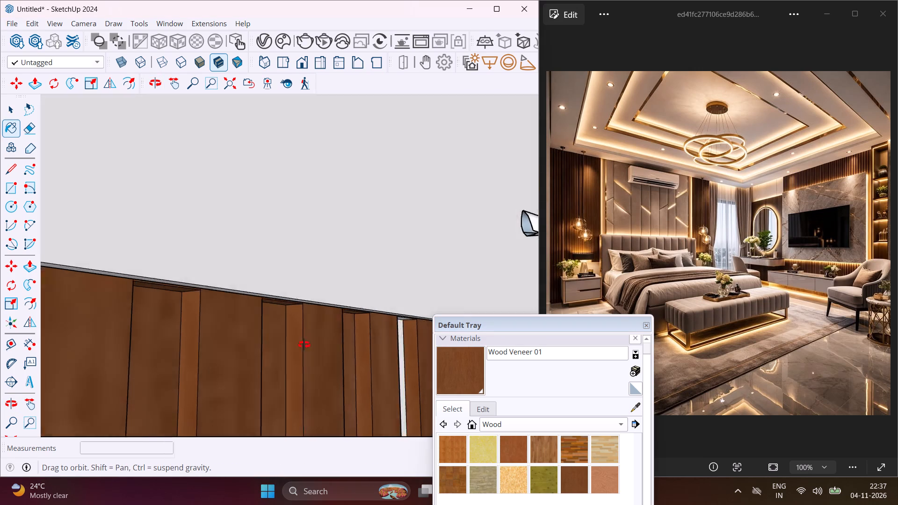
pyautogui.moveTo(304, 345); pyautogui.dragTo(253, 298, button='middle')
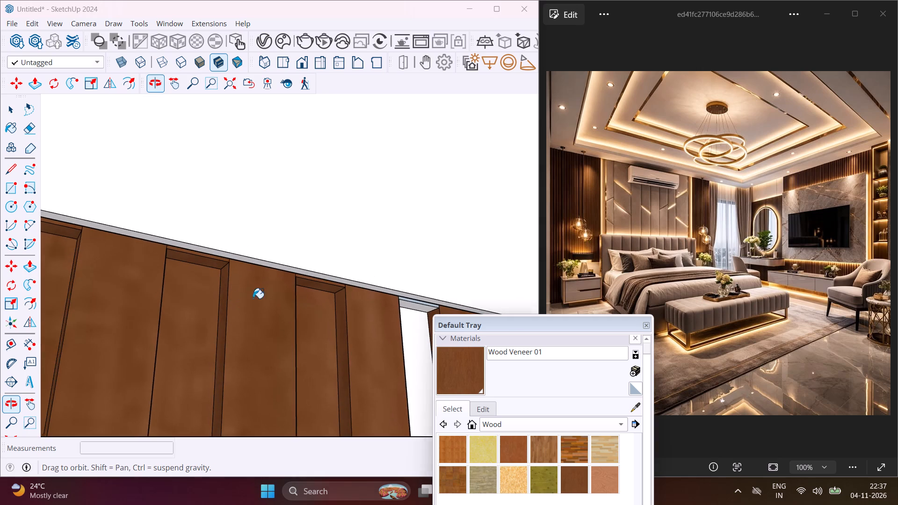
pyautogui.moveTo(253, 298); pyautogui.dragTo(235, 299, button='middle')
pyautogui.scroll(3, 302, 303)
pyautogui.moveTo(302, 303); pyautogui.dragTo(373, 314, button='middle')
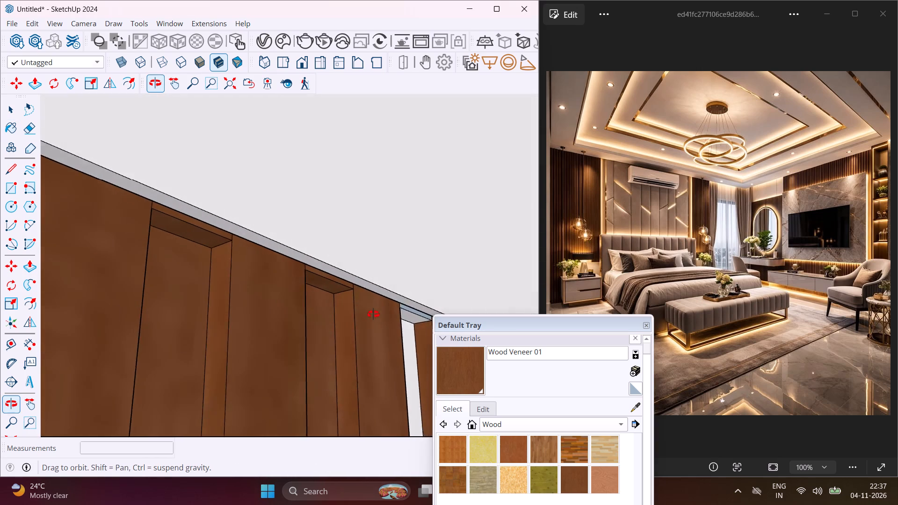
pyautogui.moveTo(373, 314); pyautogui.dragTo(390, 320, button='middle')
pyautogui.scroll(6, 391, 322)
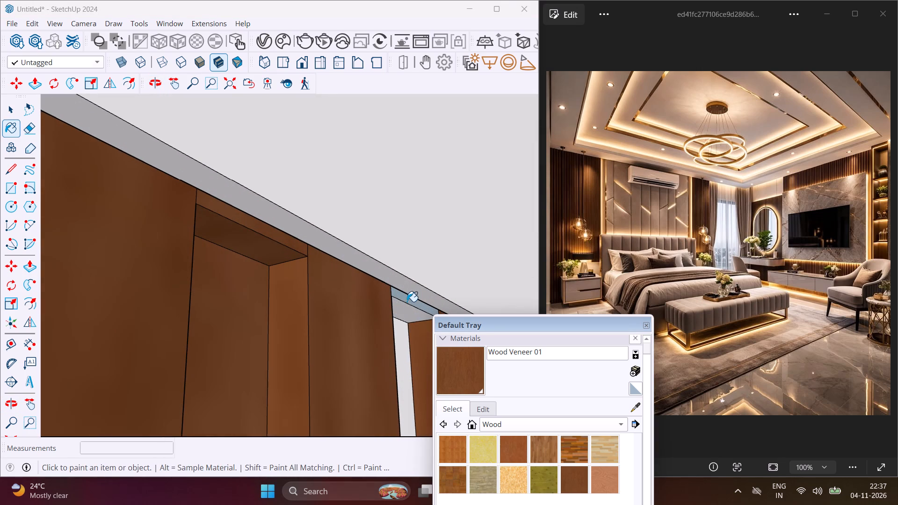
pyautogui.click(407, 302)
pyautogui.click(399, 332)
pyautogui.moveTo(390, 321); pyautogui.dragTo(450, 317, button='middle')
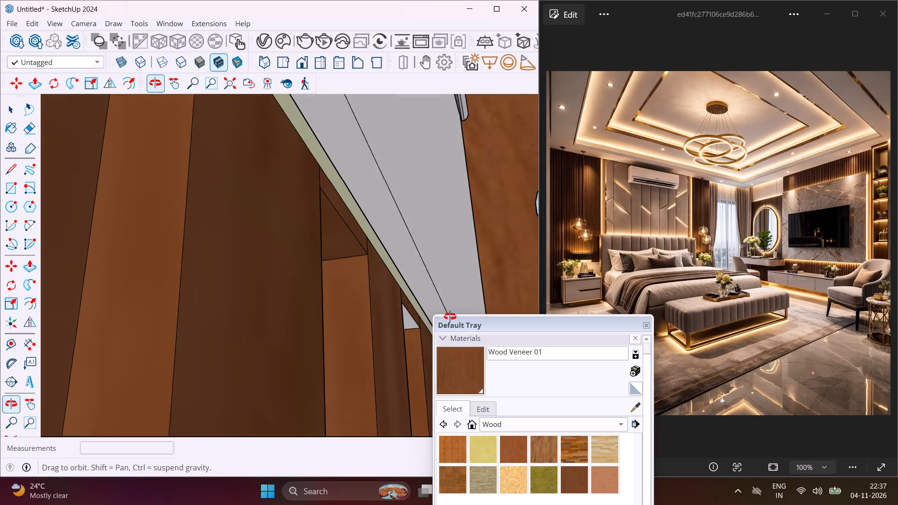
pyautogui.moveTo(450, 317); pyautogui.dragTo(326, 309, button='middle')
pyautogui.scroll(1, 325, 308)
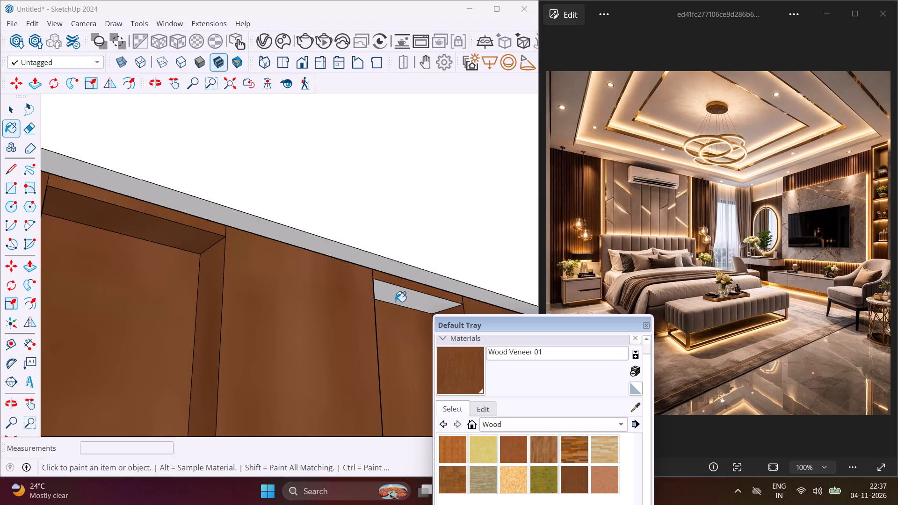
pyautogui.click(395, 300)
# Paint the white side faces of the slats beside the finished recesses with Wood Veneer 01, working along the row.
pyautogui.moveTo(380, 297); pyautogui.dragTo(54, 320, button='middle')
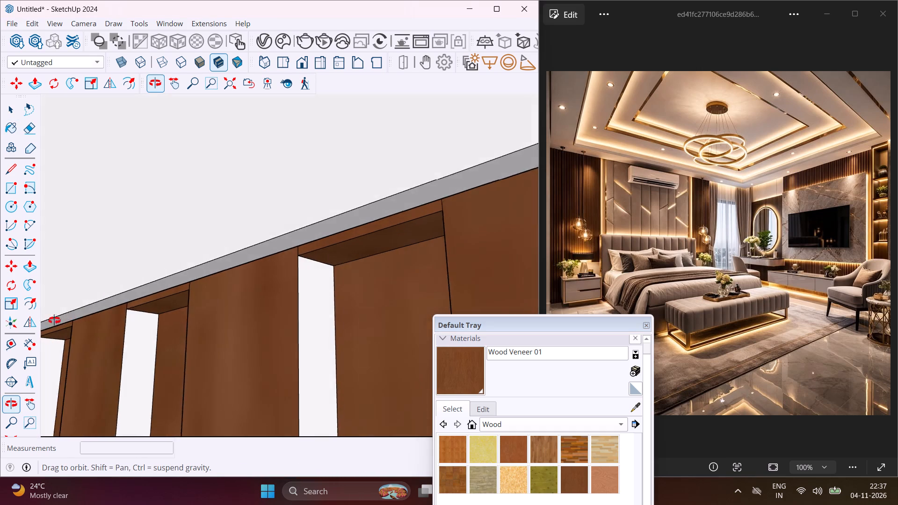
pyautogui.moveTo(54, 320); pyautogui.dragTo(28, 328, button='middle')
pyautogui.scroll(1, 59, 364)
pyautogui.click(59, 364)
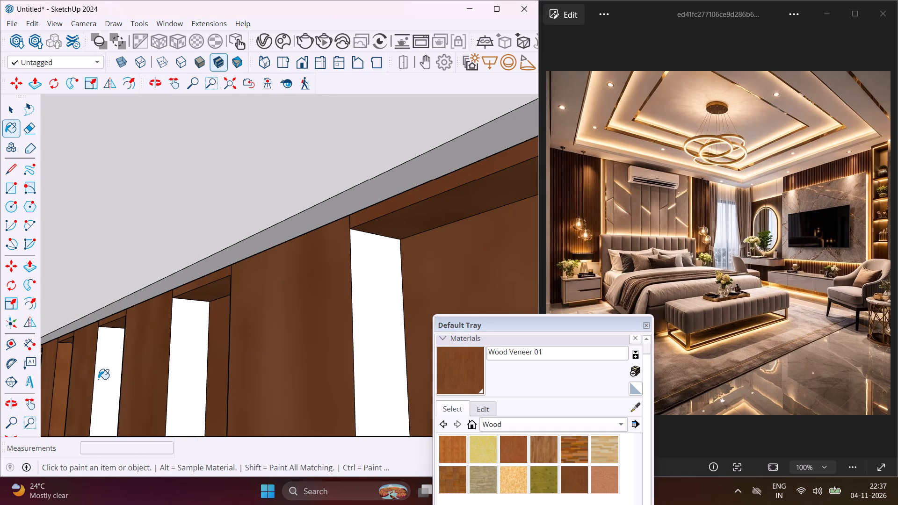
pyautogui.click(99, 379)
pyautogui.click(171, 399)
pyautogui.click(377, 355)
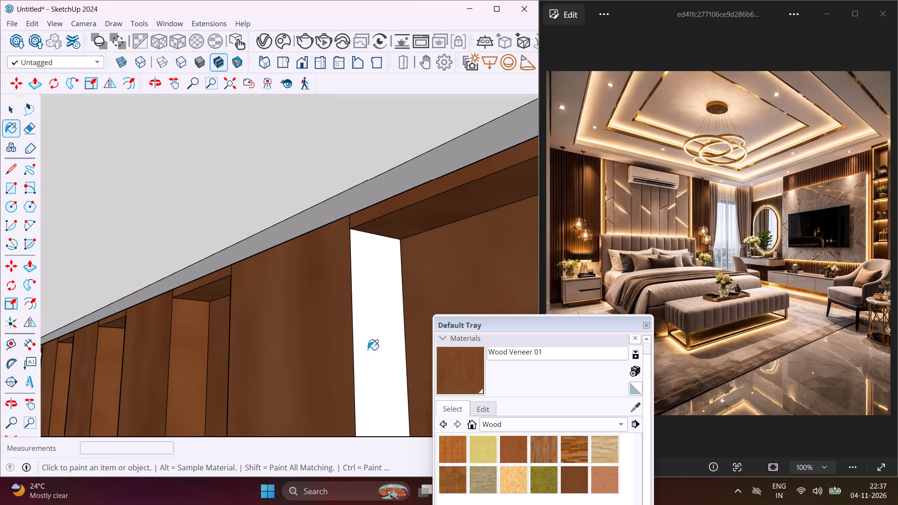
pyautogui.scroll(1, 340, 343)
pyautogui.scroll(-5, 340, 343)
pyautogui.scroll(2, 54, 378)
pyautogui.click(71, 382)
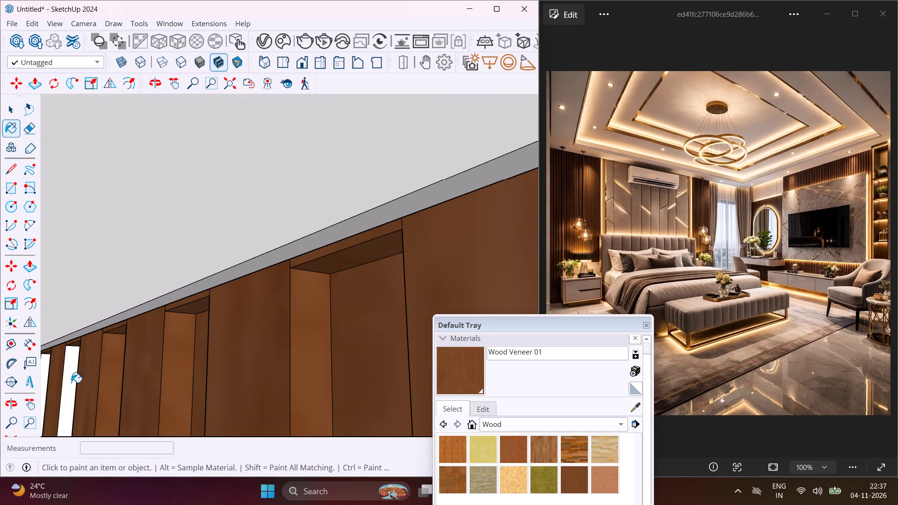
pyautogui.scroll(2, 57, 387)
pyautogui.click(43, 369)
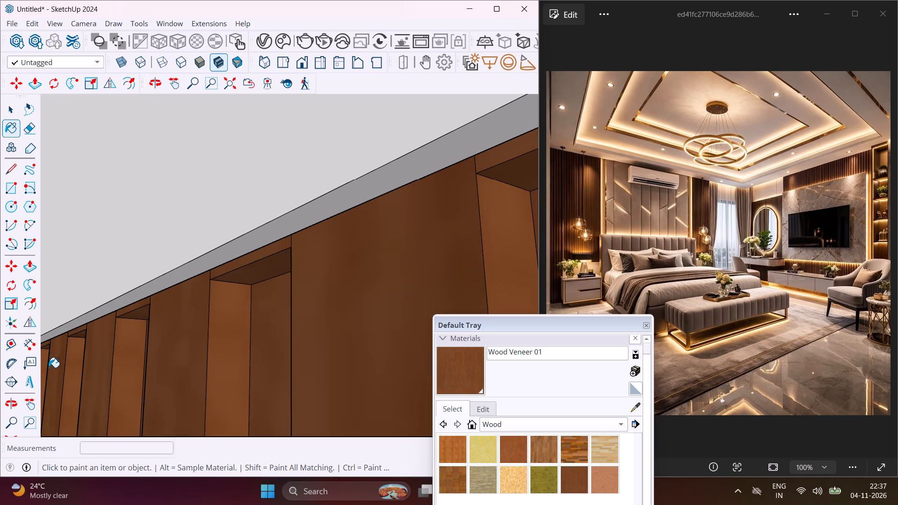
# Paint the side, back and top faces of the three remaining grey and white recesses with Wood Veneer 01.
pyautogui.scroll(-10, 49, 368)
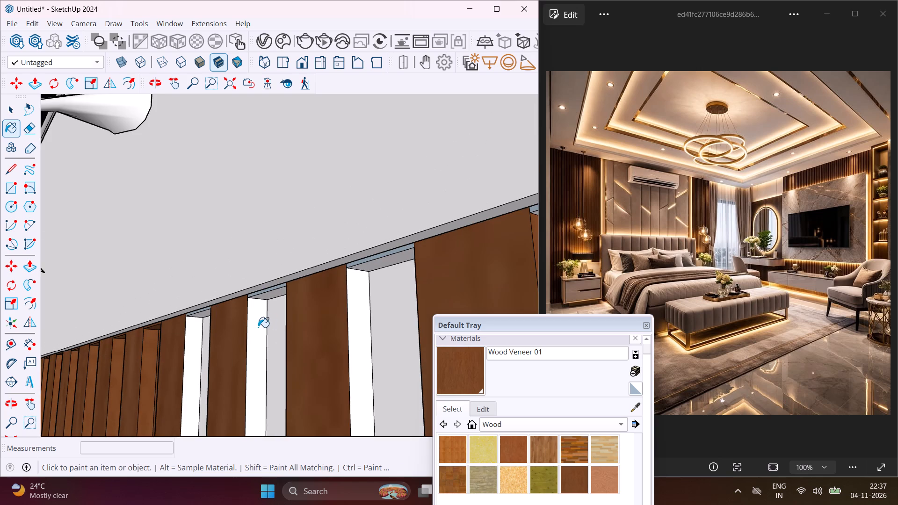
pyautogui.click(258, 330)
pyautogui.click(268, 338)
pyautogui.click(356, 341)
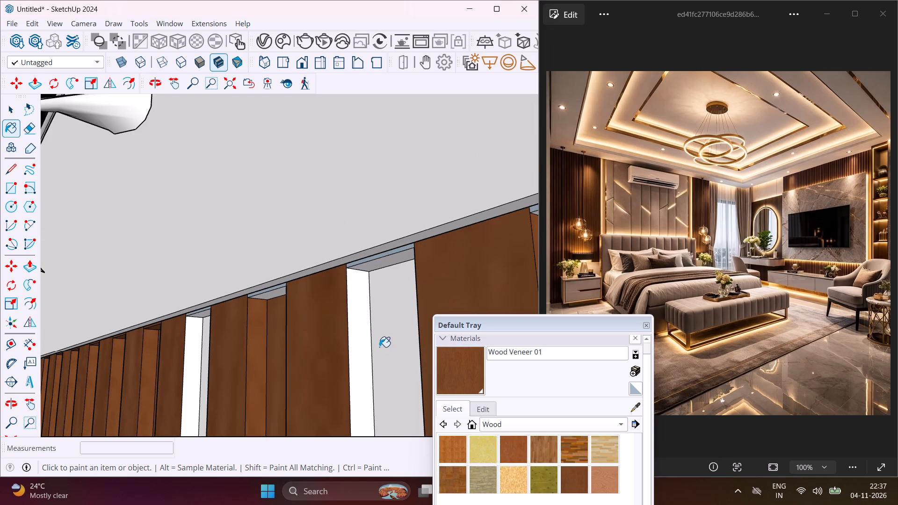
pyautogui.click(384, 347)
pyautogui.click(387, 265)
pyautogui.scroll(1, 270, 300)
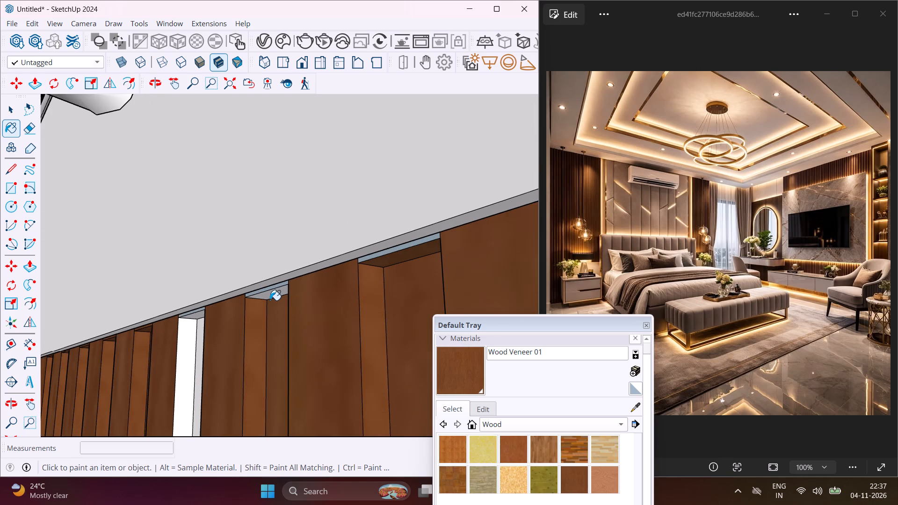
pyautogui.click(269, 297)
pyautogui.click(186, 367)
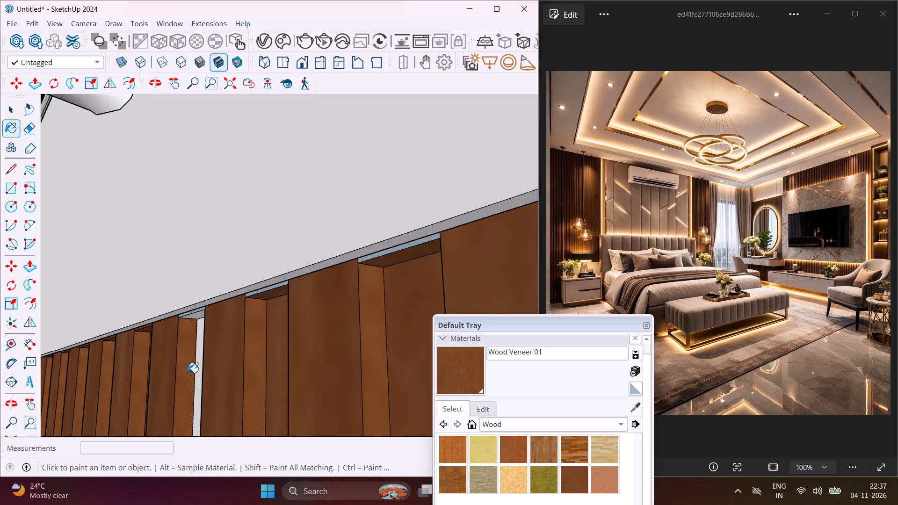
pyautogui.click(195, 374)
pyautogui.click(197, 374)
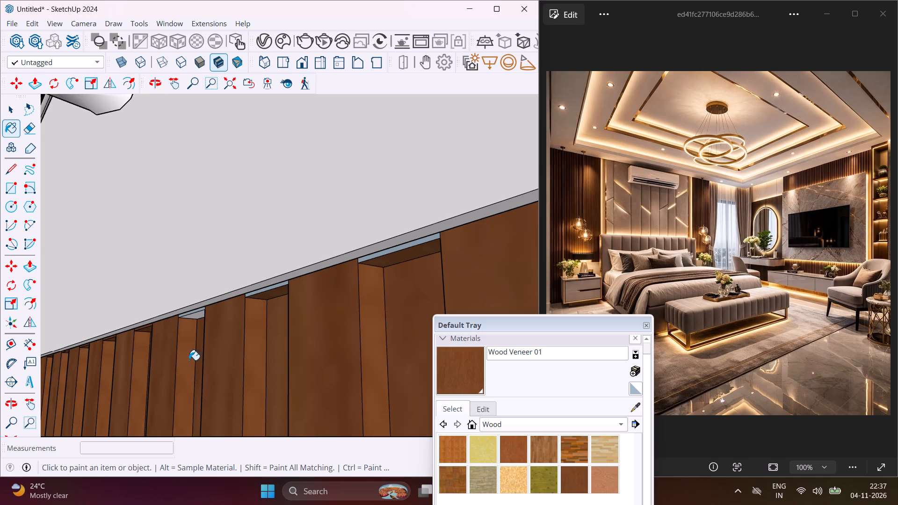
pyautogui.moveTo(189, 360); pyautogui.dragTo(194, 323, button='middle')
pyautogui.click(193, 290)
# Paint the blue-grey strips above these three recesses with Wood Veneer 01.
pyautogui.scroll(2, 193, 288)
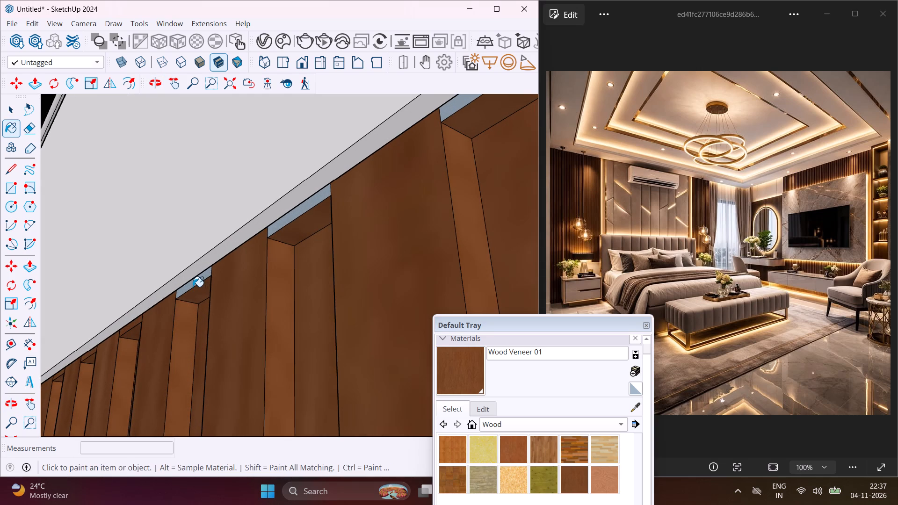
pyautogui.click(193, 285)
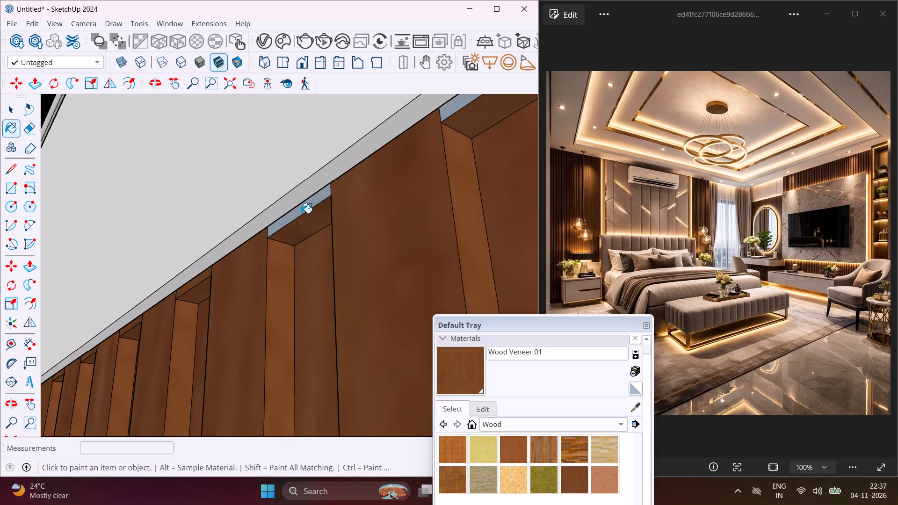
pyautogui.click(301, 213)
pyautogui.click(463, 107)
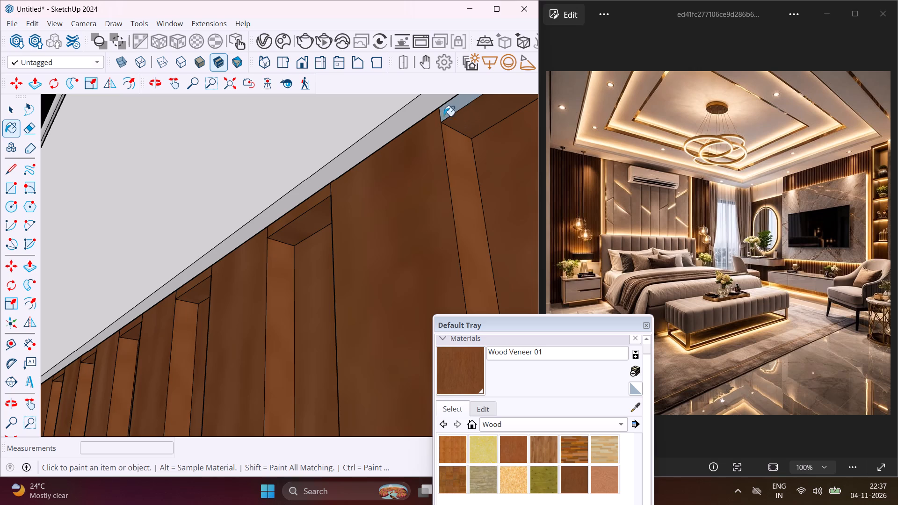
# Paint the small underside face behind the TV panel's end, beside the wide slat, with Wood Veneer 01.
pyautogui.scroll(-4, 168, 297)
pyautogui.scroll(-3, 224, 288)
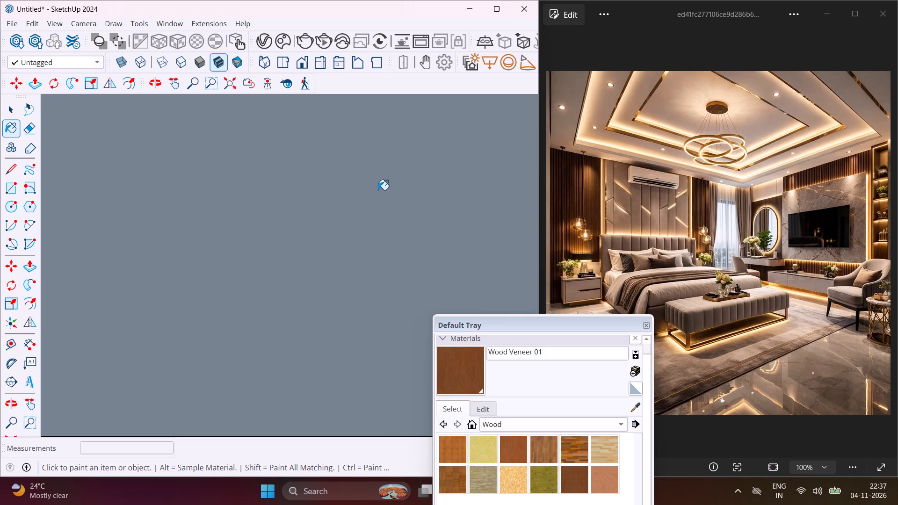
pyautogui.moveTo(378, 190); pyautogui.dragTo(510, 262, button='middle')
pyautogui.scroll(-13, 280, 307)
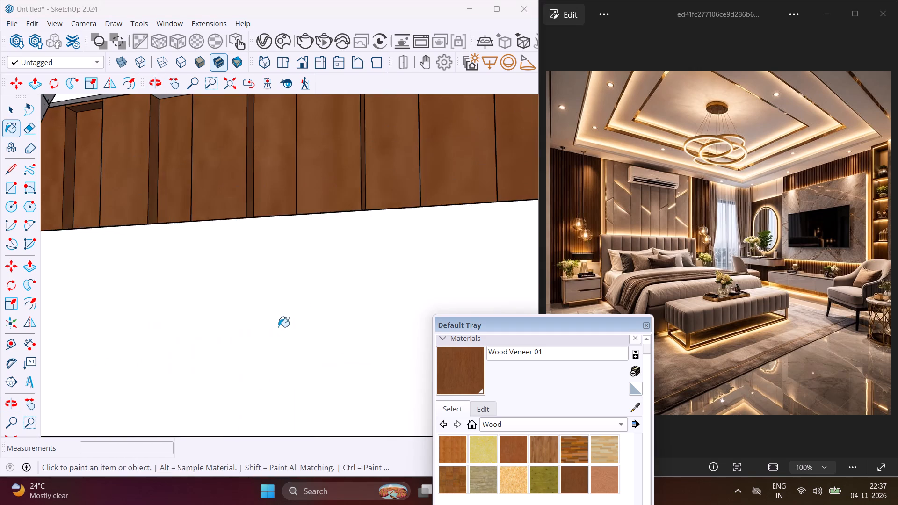
pyautogui.scroll(-11, 275, 325)
pyautogui.scroll(-18, 178, 359)
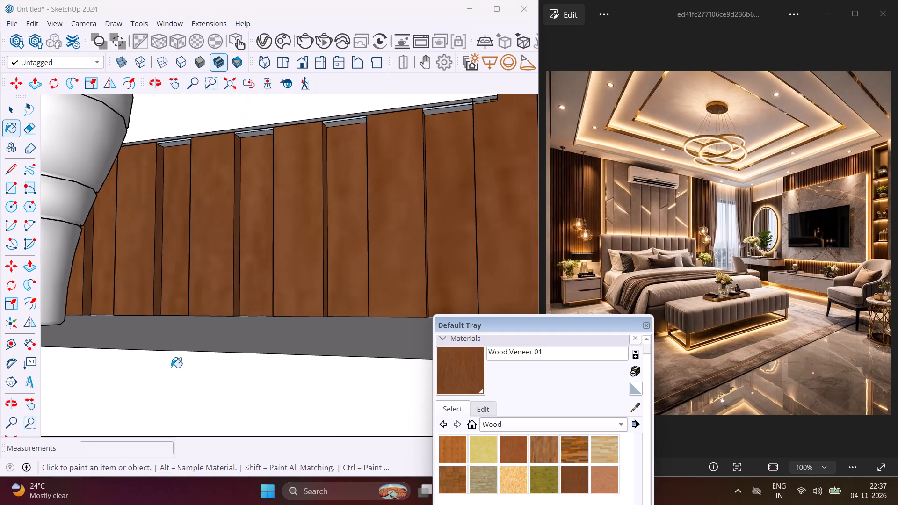
pyautogui.scroll(-9, 171, 368)
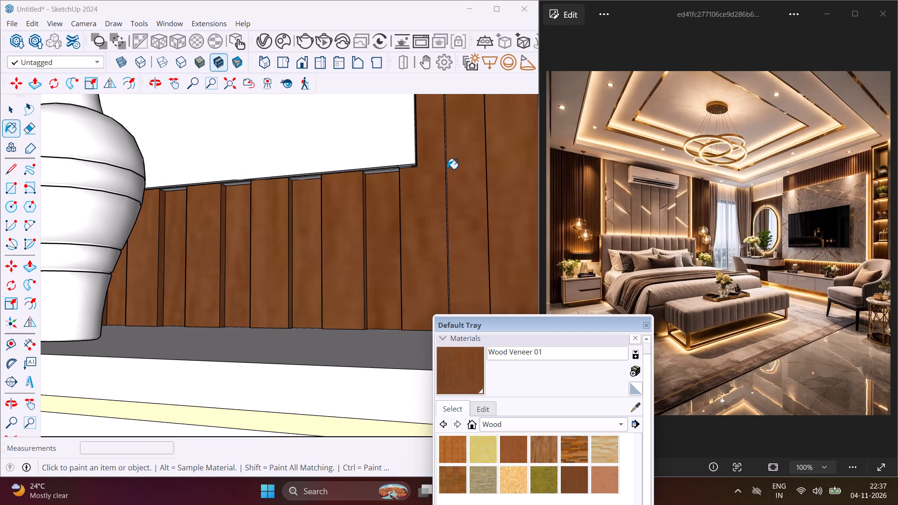
pyautogui.moveTo(449, 173); pyautogui.dragTo(428, 223, button='middle')
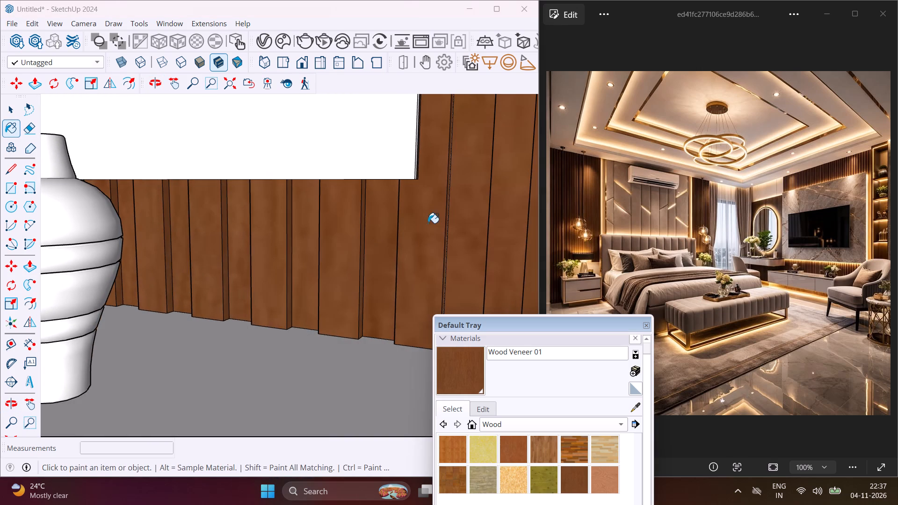
pyautogui.scroll(13, 444, 206)
pyautogui.moveTo(444, 205); pyautogui.dragTo(425, 183, button='middle')
pyautogui.scroll(1, 433, 196)
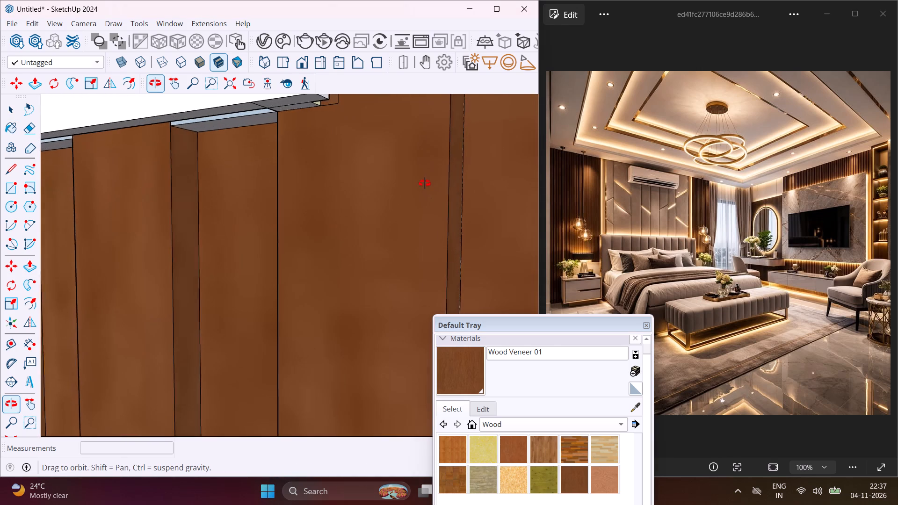
pyautogui.moveTo(425, 183); pyautogui.dragTo(421, 178, button='middle')
pyautogui.scroll(3, 257, 117)
pyautogui.click(284, 111)
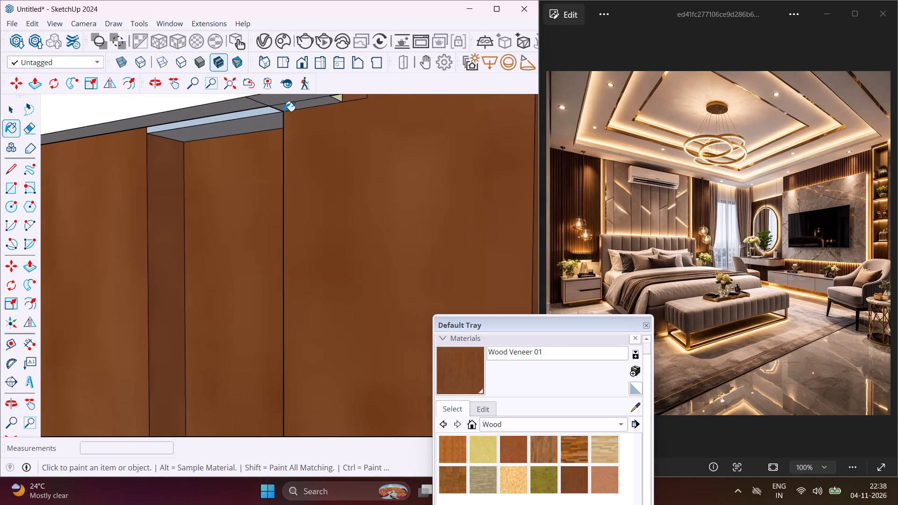
pyautogui.click(288, 101)
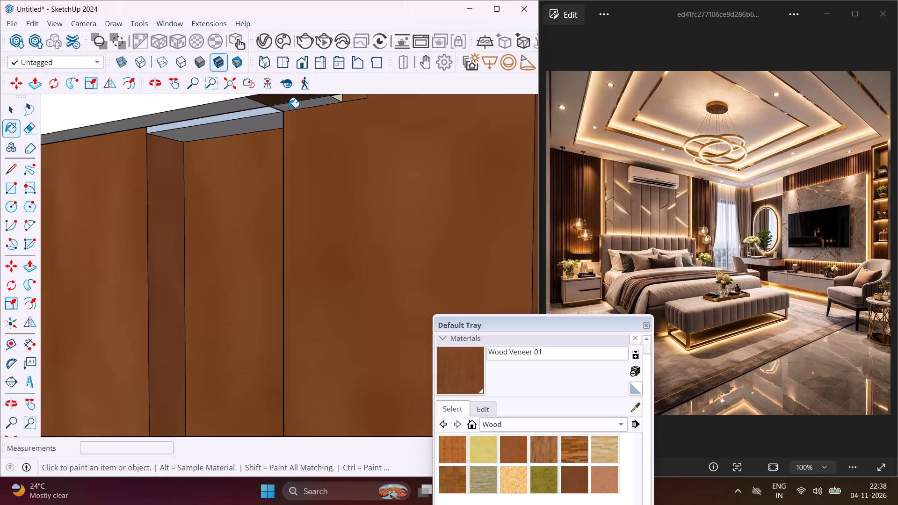
pyautogui.hotkey('ctrl', 'z')
pyautogui.click(297, 108)
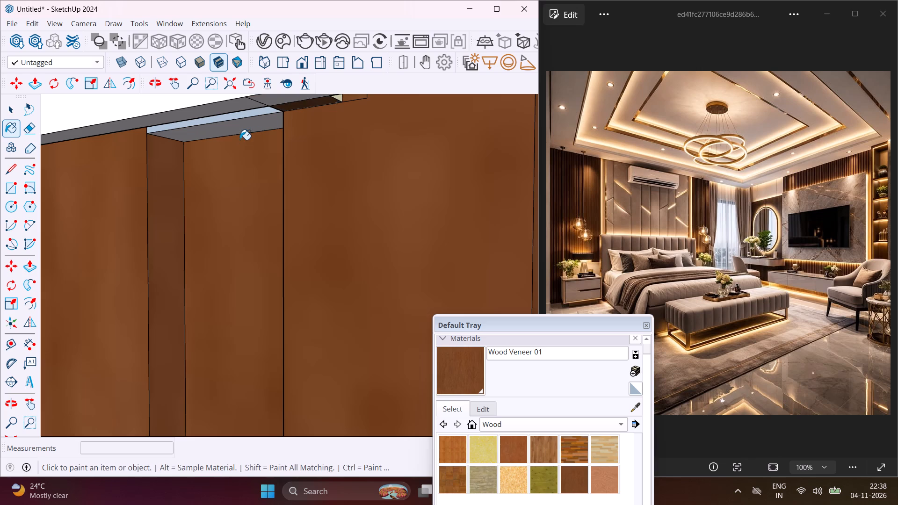
# Paint the top face and blue-grey upper strip of the recess next to the wide slat with Wood Veneer 01.
pyautogui.click(240, 130)
pyautogui.scroll(3, 234, 120)
pyautogui.click(231, 114)
# Paint the three white slat side faces near the TV panel's end with Wood Veneer 01.
pyautogui.scroll(-6, 231, 115)
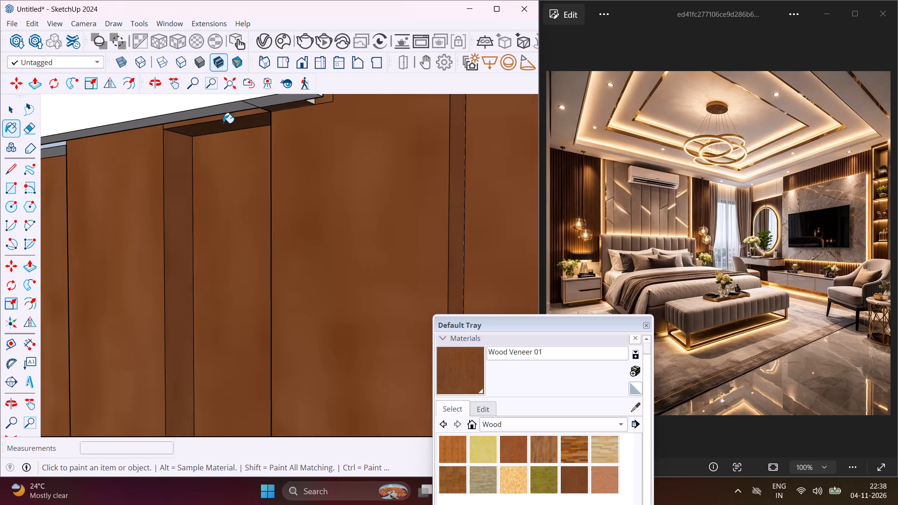
pyautogui.scroll(-3, 188, 131)
pyautogui.moveTo(67, 159); pyautogui.dragTo(391, 133, button='middle')
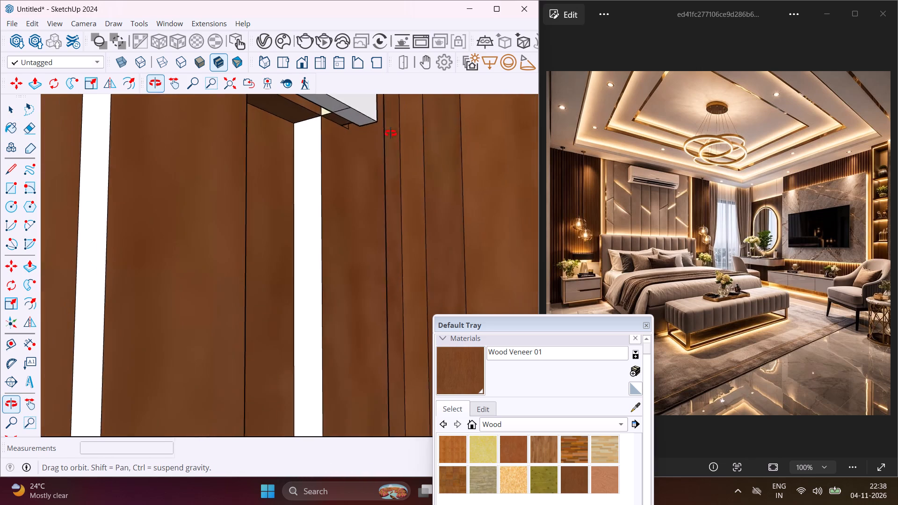
pyautogui.moveTo(391, 133); pyautogui.dragTo(435, 200, button='middle')
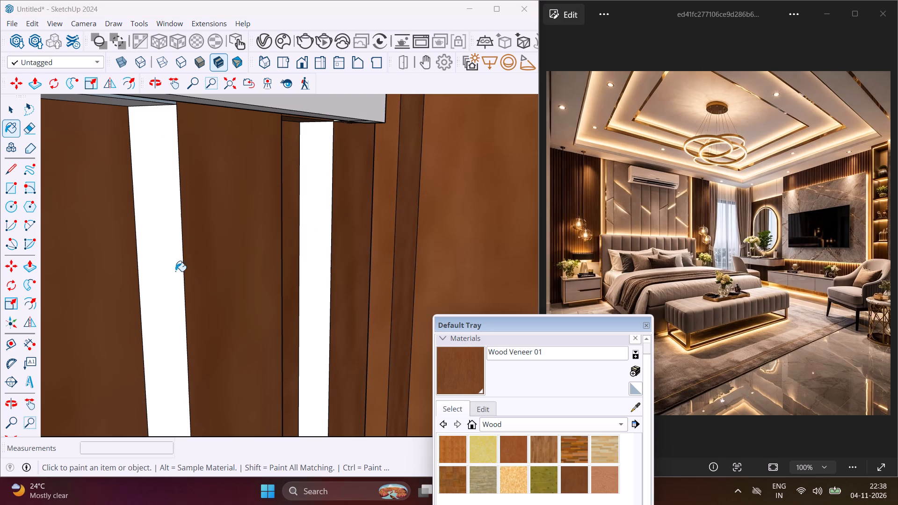
pyautogui.moveTo(171, 275); pyautogui.dragTo(176, 275)
pyautogui.click(326, 227)
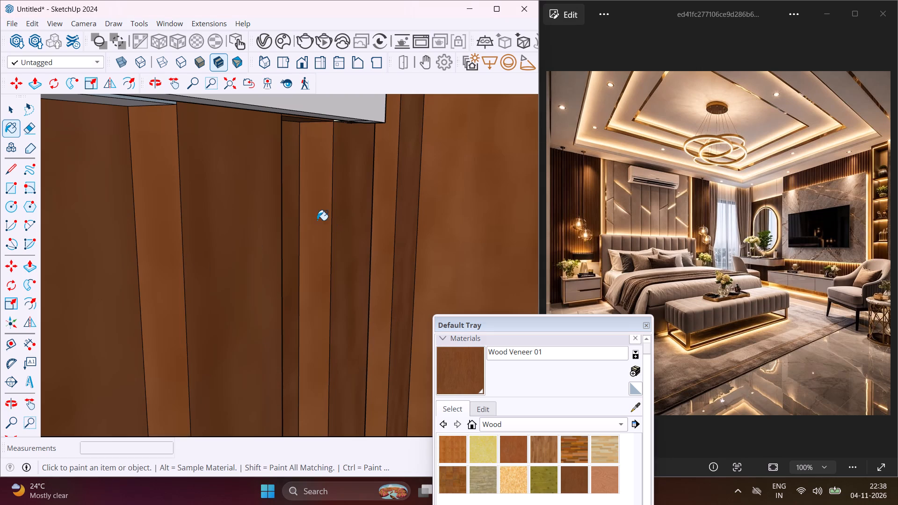
pyautogui.scroll(-6, 238, 205)
pyautogui.moveTo(167, 201); pyautogui.dragTo(211, 170, button='middle')
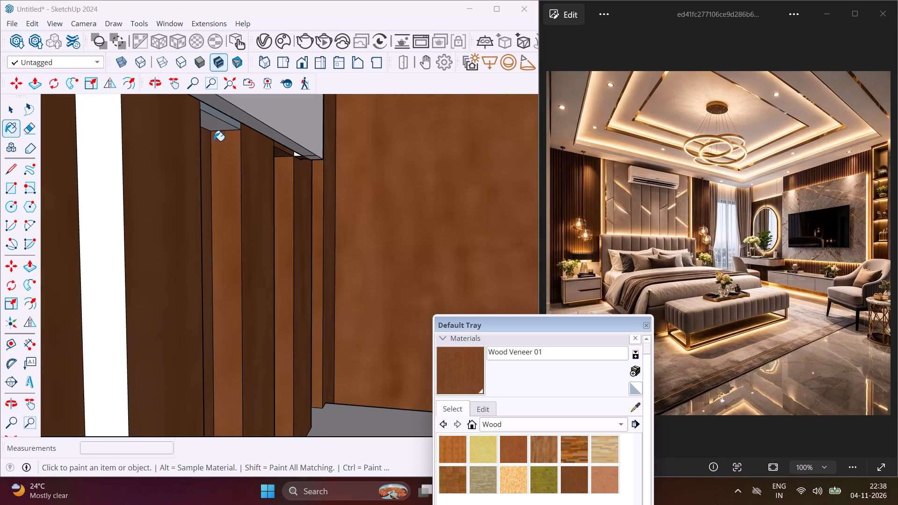
pyautogui.moveTo(96, 199); pyautogui.dragTo(103, 199)
# Paint the top face and upper strip of the next recess near the TV panel's end with Wood Veneer 01.
pyautogui.scroll(3, 229, 118)
pyautogui.click(214, 127)
pyautogui.moveTo(214, 127); pyautogui.dragTo(222, 123, button='middle')
pyautogui.scroll(3, 227, 122)
pyautogui.click(232, 114)
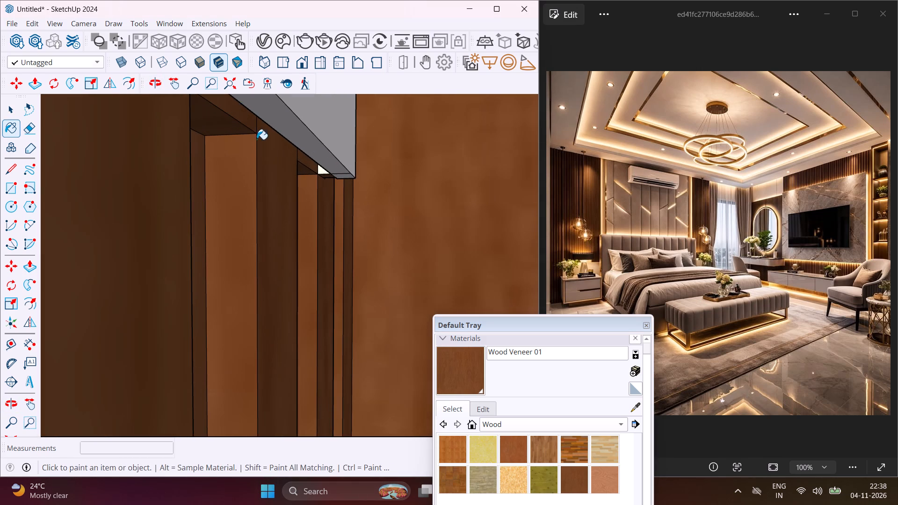
# Paint the remaining white slat side face above the TV console, behind the flower vase, with Wood Veneer 01.
pyautogui.moveTo(257, 141); pyautogui.dragTo(132, 172, button='middle')
pyautogui.scroll(-9, 211, 135)
pyautogui.scroll(1, 211, 135)
pyautogui.scroll(-1, 211, 135)
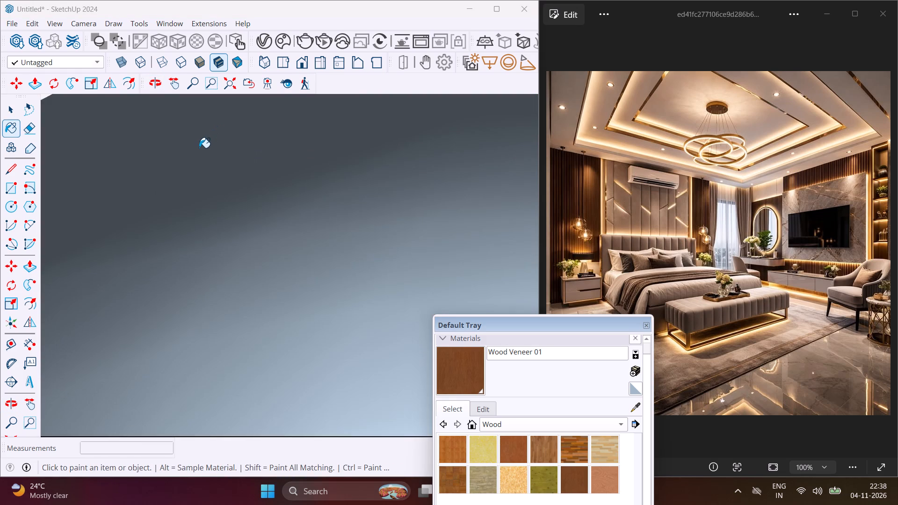
pyautogui.moveTo(194, 138); pyautogui.dragTo(278, 213, button='middle')
pyautogui.scroll(-12, 277, 210)
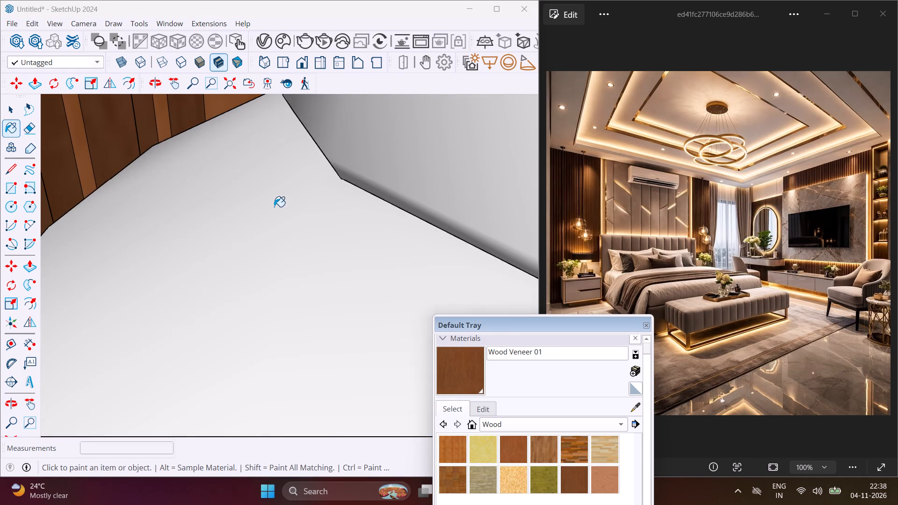
pyautogui.scroll(-8, 273, 207)
pyautogui.scroll(1, 269, 204)
pyautogui.scroll(-20, 269, 204)
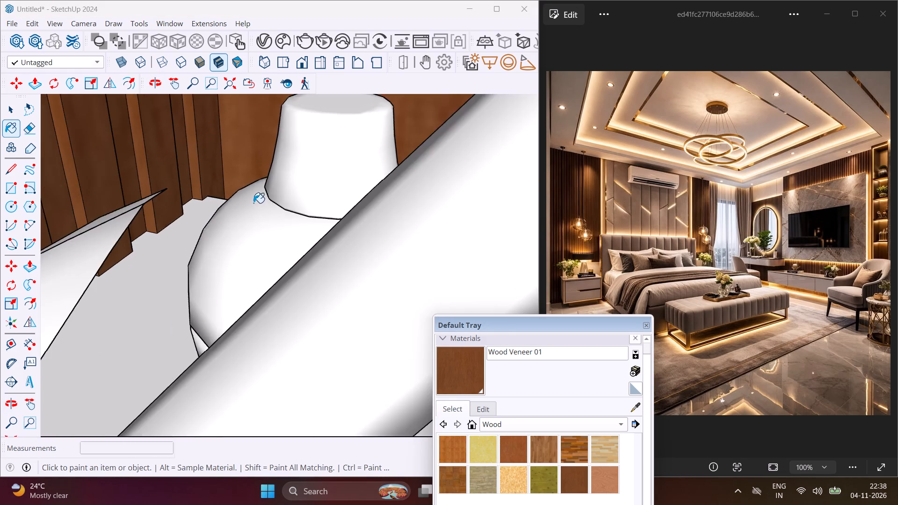
pyautogui.scroll(-7, 253, 203)
pyautogui.moveTo(282, 214); pyautogui.dragTo(118, 180, button='middle')
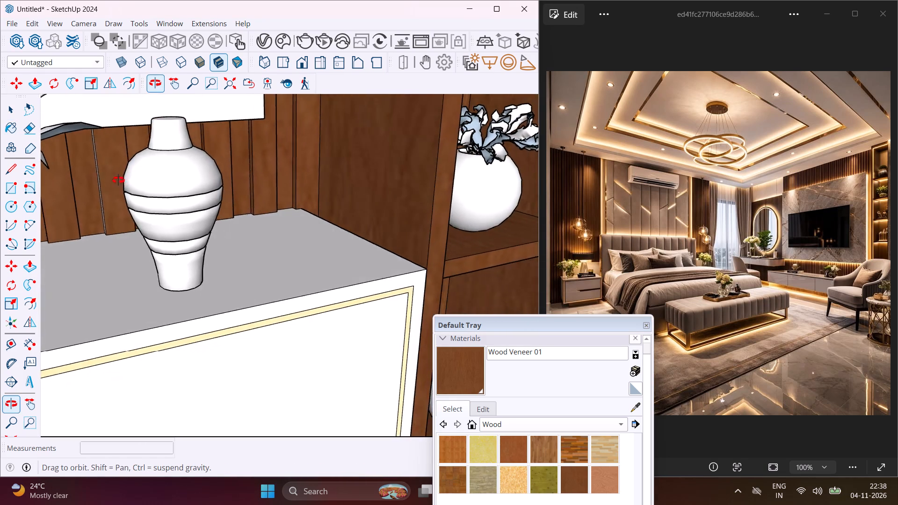
pyautogui.moveTo(118, 180); pyautogui.dragTo(326, 202, button='middle')
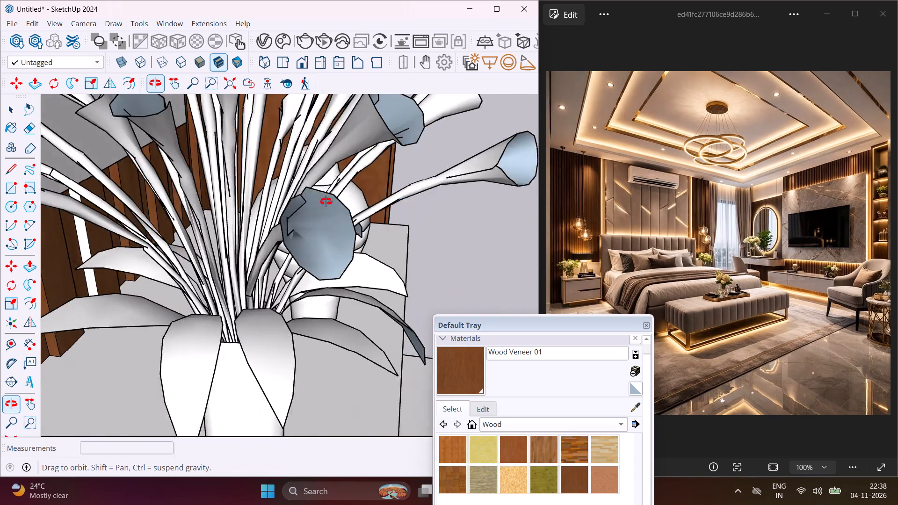
pyautogui.moveTo(326, 202); pyautogui.dragTo(359, 200, button='middle')
pyautogui.scroll(3, 60, 329)
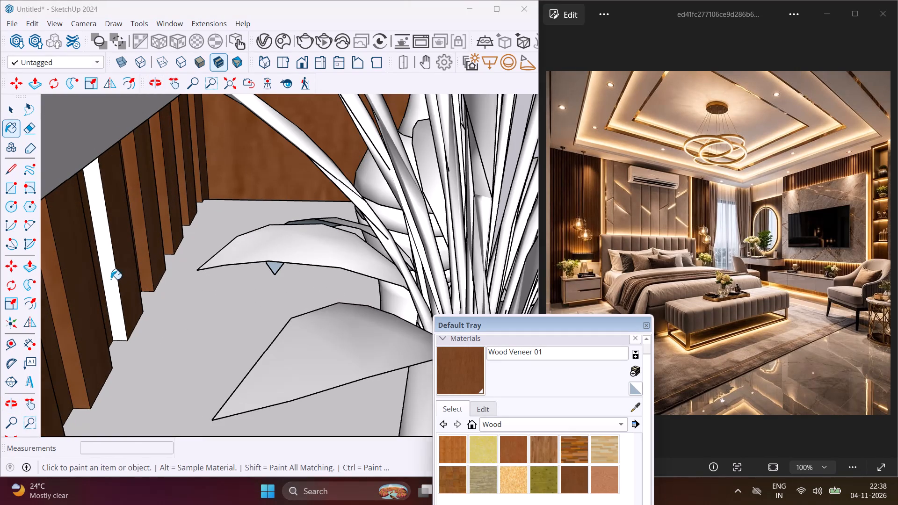
pyautogui.click(111, 279)
# Paint the top face and blue-grey upper strip of an unpainted recess below the TV panel with Wood Veneer 01.
pyautogui.moveTo(111, 279); pyautogui.dragTo(144, 219, button='middle')
pyautogui.scroll(3, 127, 131)
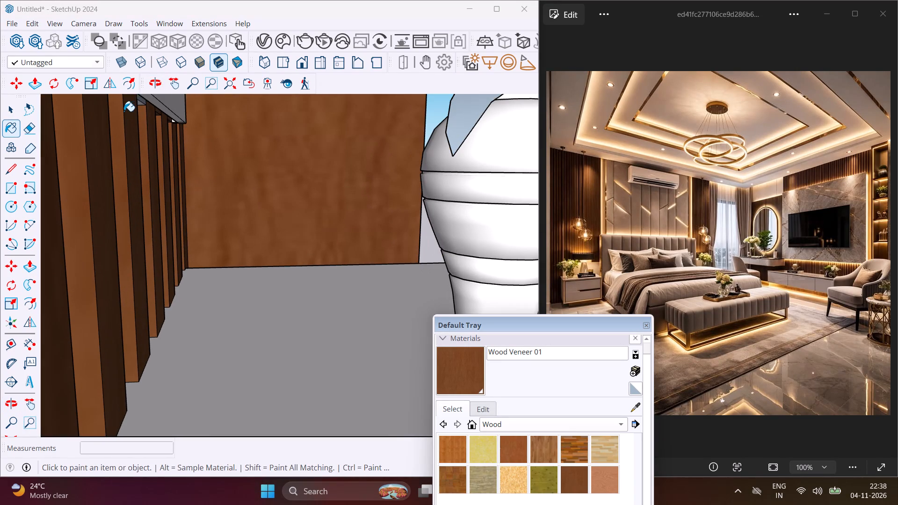
pyautogui.scroll(-2, 124, 114)
pyautogui.scroll(5, 152, 126)
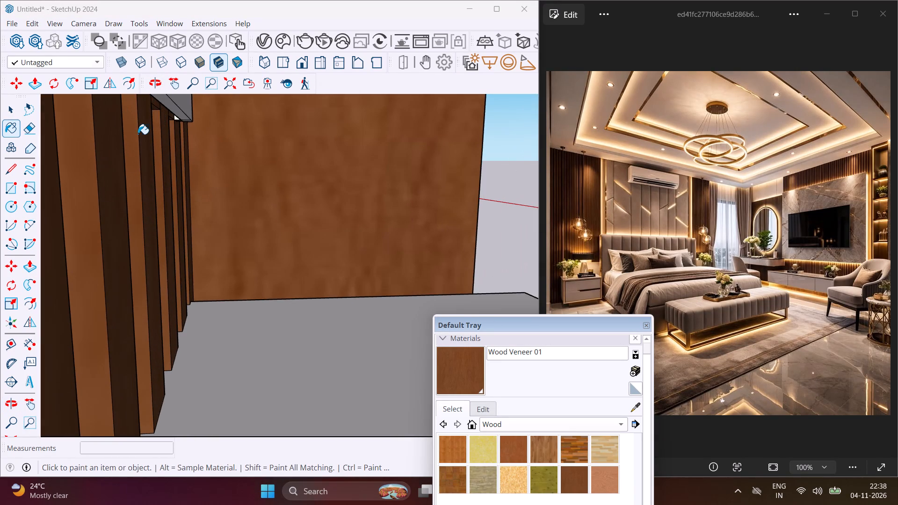
pyautogui.scroll(4, 144, 152)
pyautogui.moveTo(144, 152); pyautogui.dragTo(0, 215, button='middle')
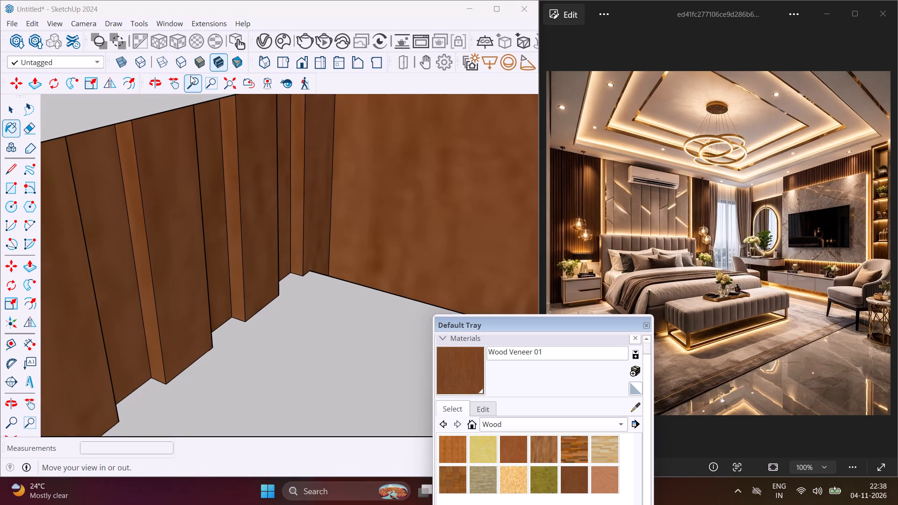
pyautogui.moveTo(178, 78); pyautogui.dragTo(177, 83)
pyautogui.moveTo(135, 174); pyautogui.dragTo(416, 152)
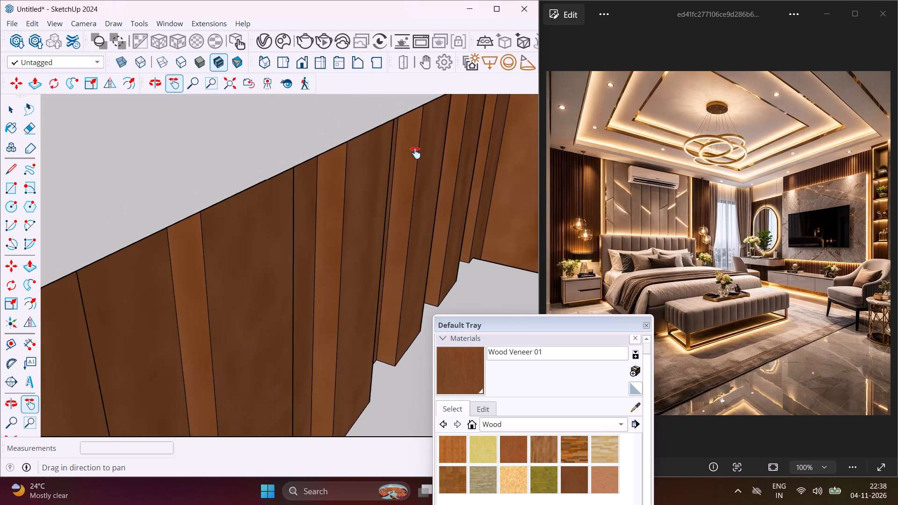
pyautogui.scroll(1, 188, 258)
pyautogui.moveTo(187, 258); pyautogui.dragTo(30, 97, button='middle')
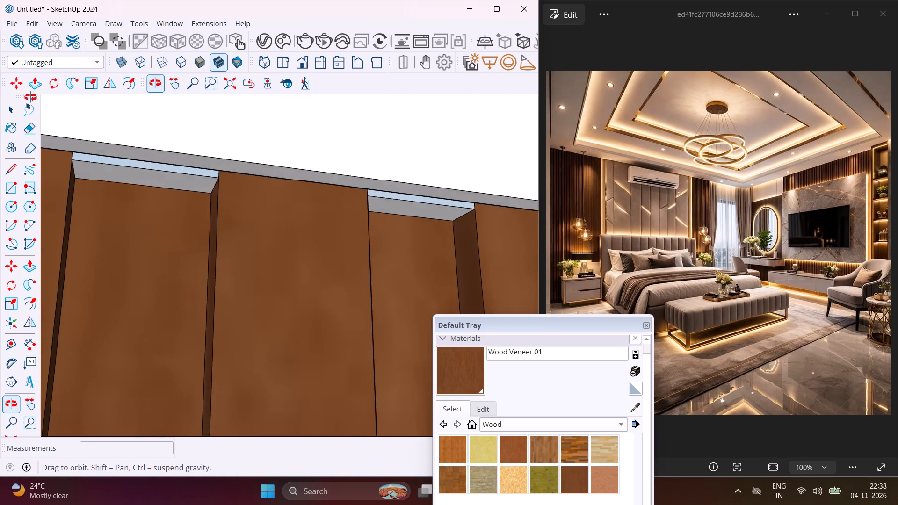
pyautogui.moveTo(30, 97); pyautogui.dragTo(47, 50, button='middle')
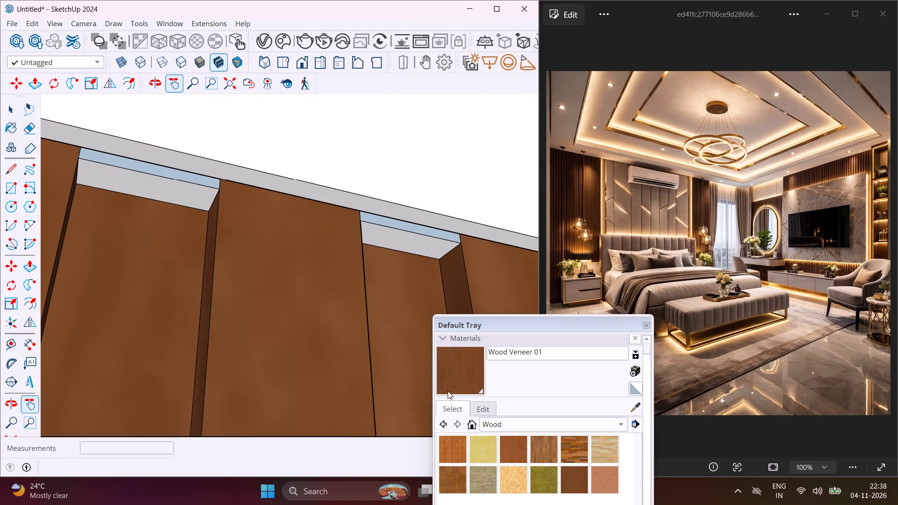
pyautogui.click(459, 378)
pyautogui.scroll(2, 440, 245)
pyautogui.click(435, 241)
pyautogui.scroll(3, 435, 236)
pyautogui.click(433, 233)
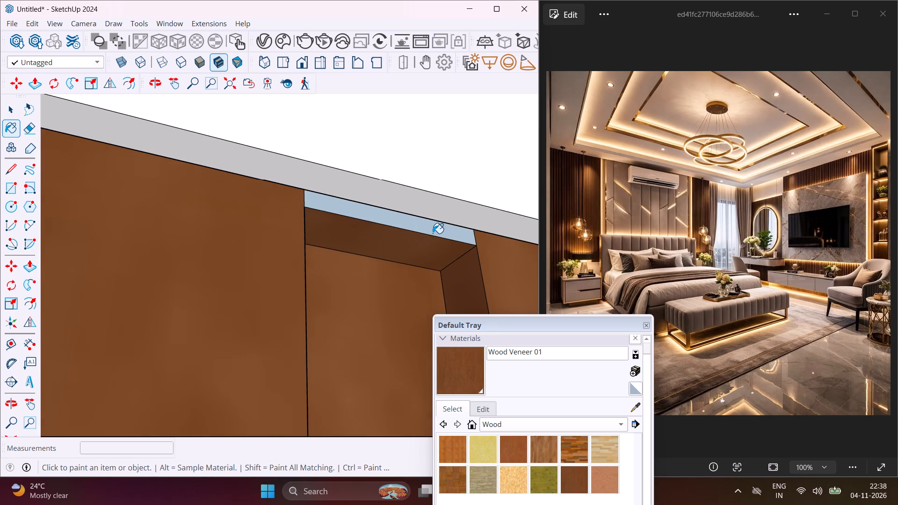
# Paint the top face and blue-grey strip of the neighbouring recess under the TV panel with Wood Veneer 01.
pyautogui.scroll(-9, 432, 233)
pyautogui.scroll(4, 190, 202)
pyautogui.click(187, 196)
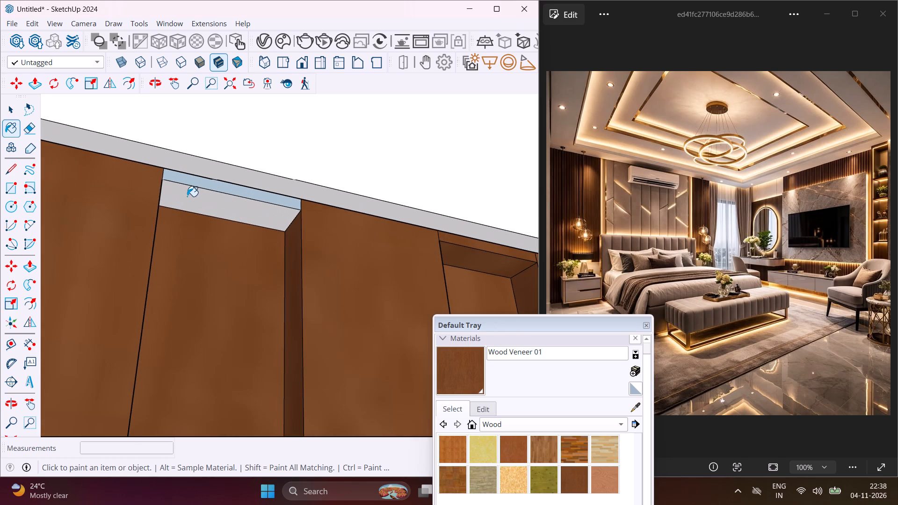
pyautogui.scroll(3, 192, 192)
pyautogui.click(197, 183)
# Examine the slats and recesses below the TV panel for unpainted faces, and review the whole bedroom from outside.
pyautogui.moveTo(197, 187); pyautogui.dragTo(290, 220, button='middle')
pyautogui.scroll(1, 198, 192)
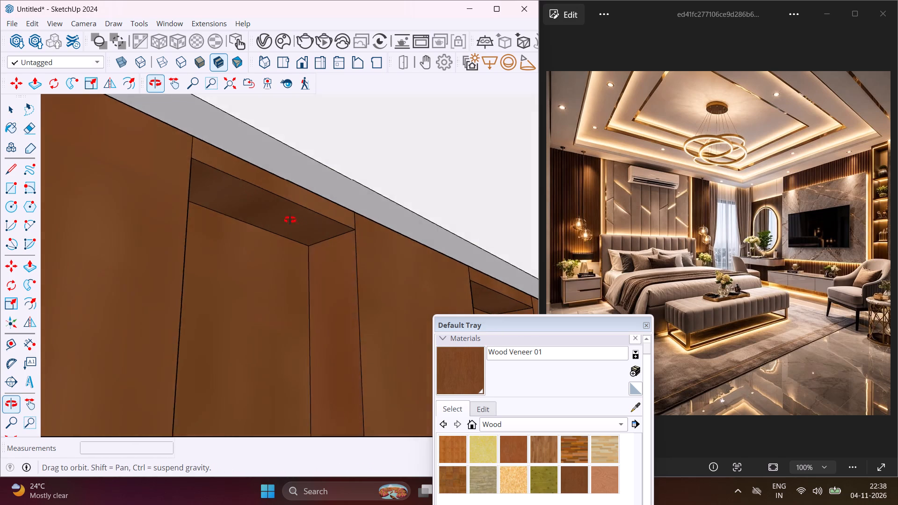
pyautogui.moveTo(290, 220); pyautogui.dragTo(332, 234, button='middle')
pyautogui.scroll(-11, 333, 231)
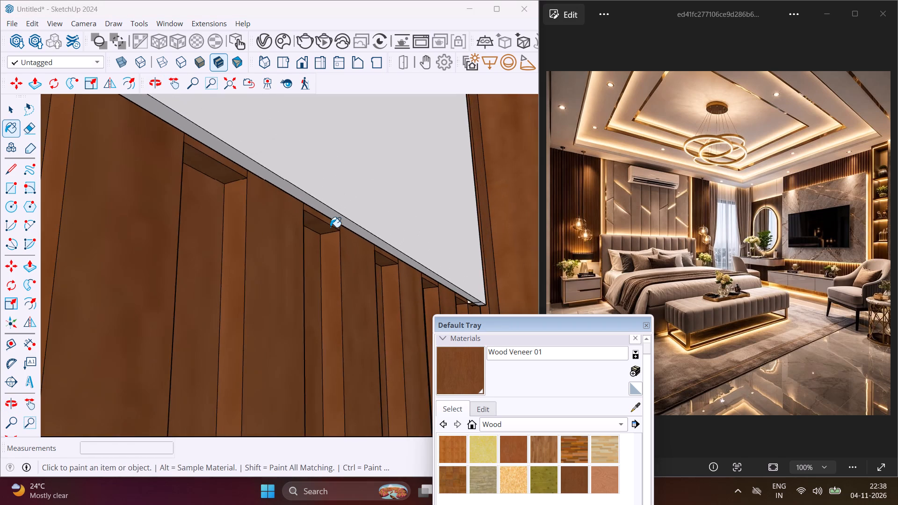
pyautogui.scroll(-4, 329, 227)
pyautogui.moveTo(327, 230); pyautogui.dragTo(152, 250, button='middle')
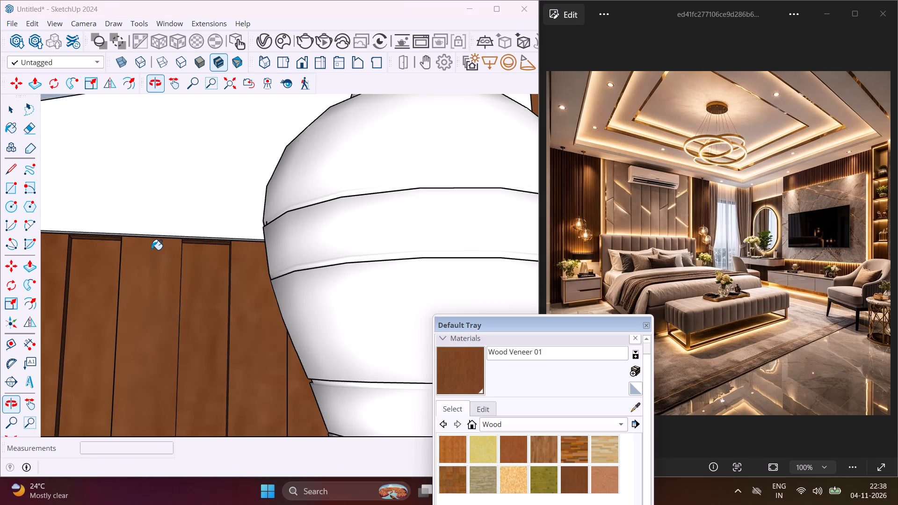
pyautogui.press('Escape')
pyautogui.press('space')
pyautogui.scroll(-11, 174, 280)
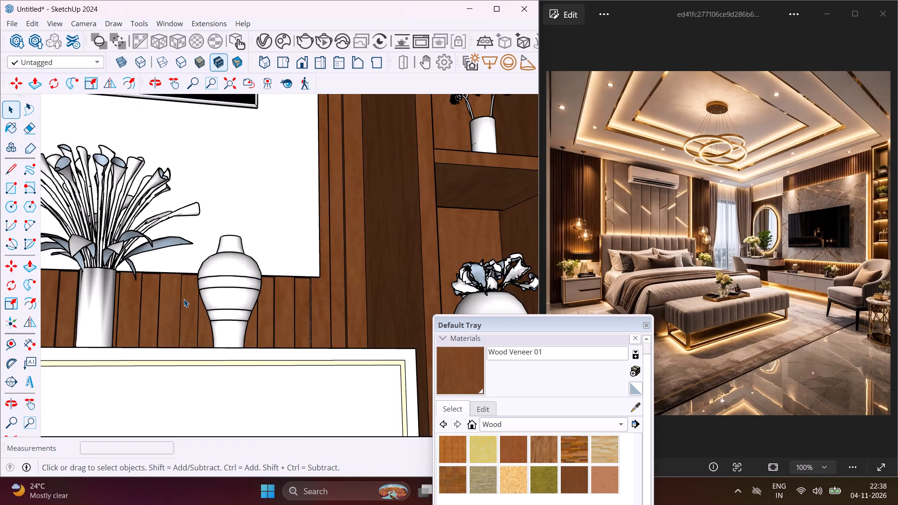
pyautogui.scroll(-14, 179, 300)
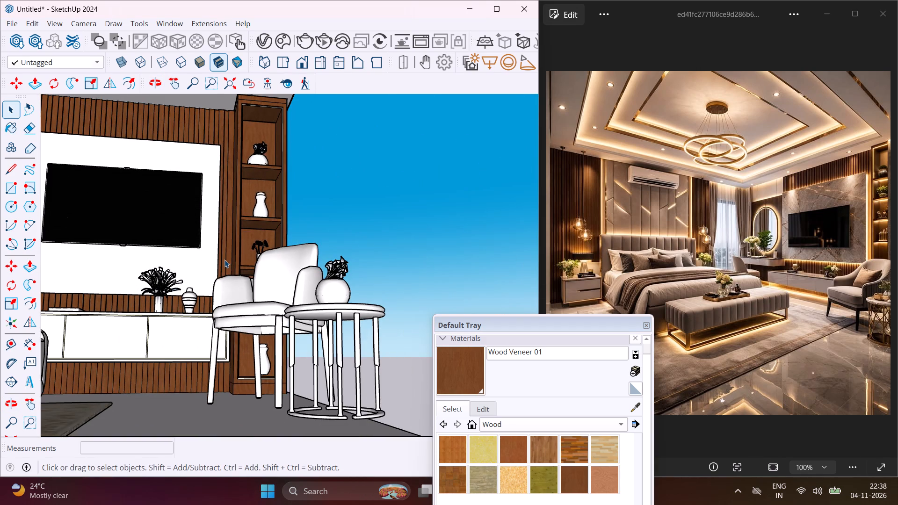
pyautogui.scroll(-4, 225, 257)
pyautogui.moveTo(198, 197); pyautogui.dragTo(257, 232, button='middle')
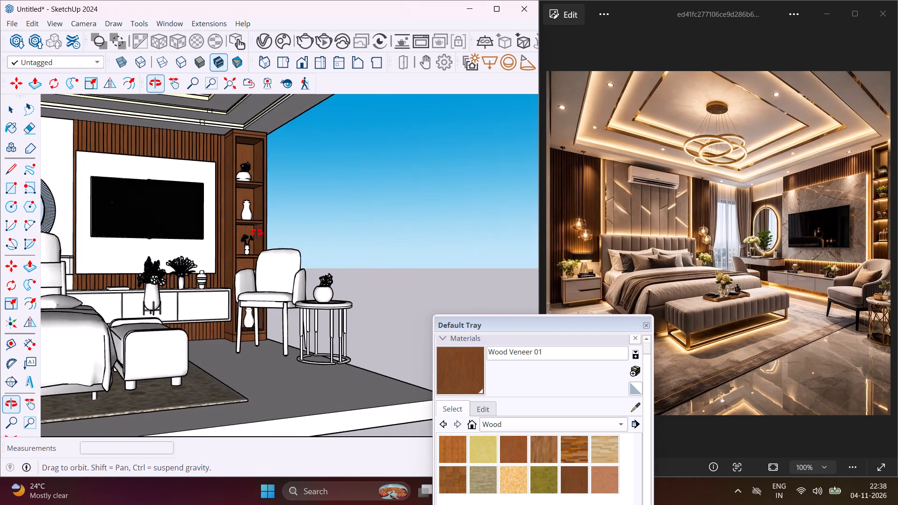
pyautogui.moveTo(257, 232); pyautogui.dragTo(222, 242, button='middle')
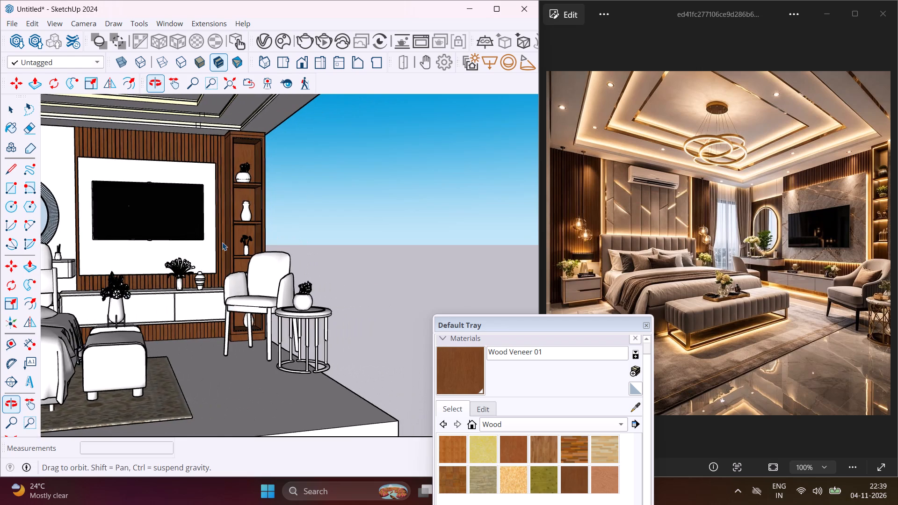
pyautogui.scroll(-8, 227, 232)
pyautogui.scroll(4, 101, 235)
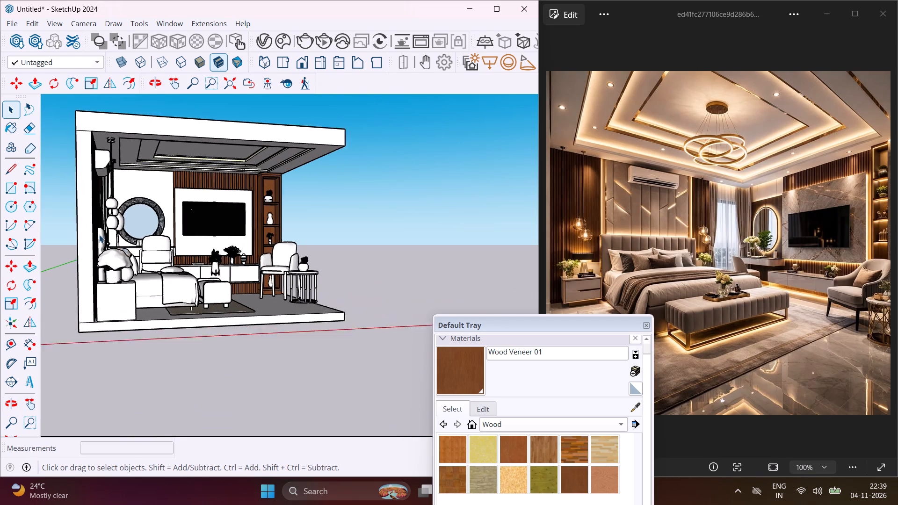
pyautogui.moveTo(94, 235); pyautogui.dragTo(0, 284, button='middle')
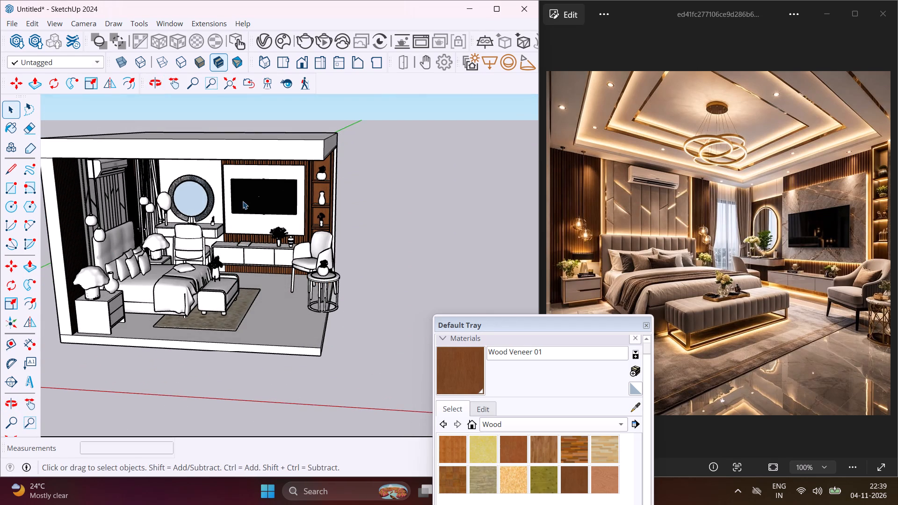
pyautogui.moveTo(243, 201); pyautogui.dragTo(176, 200, button='middle')
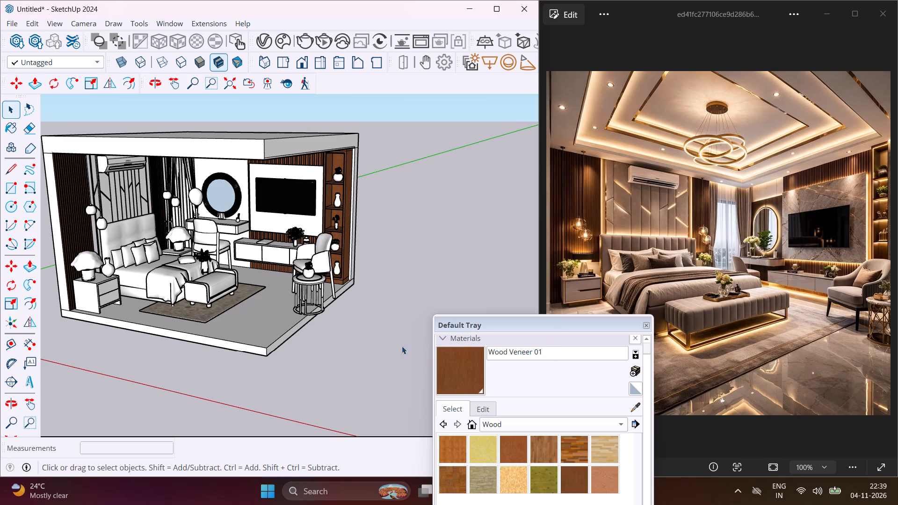
# Open the V-Ray Asset Editor and bring up the Chaos Cosmos browser for its materials.
pyautogui.click(269, 36)
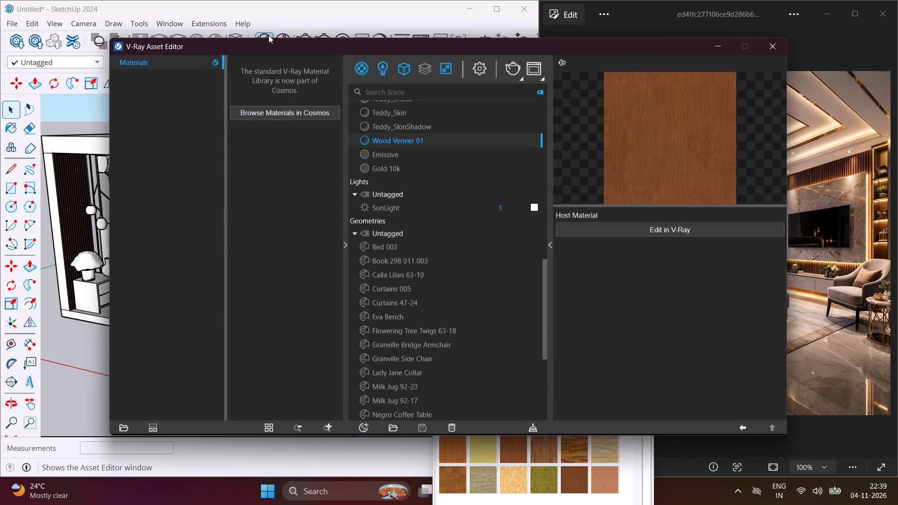
pyautogui.click(266, 102)
pyautogui.click(268, 108)
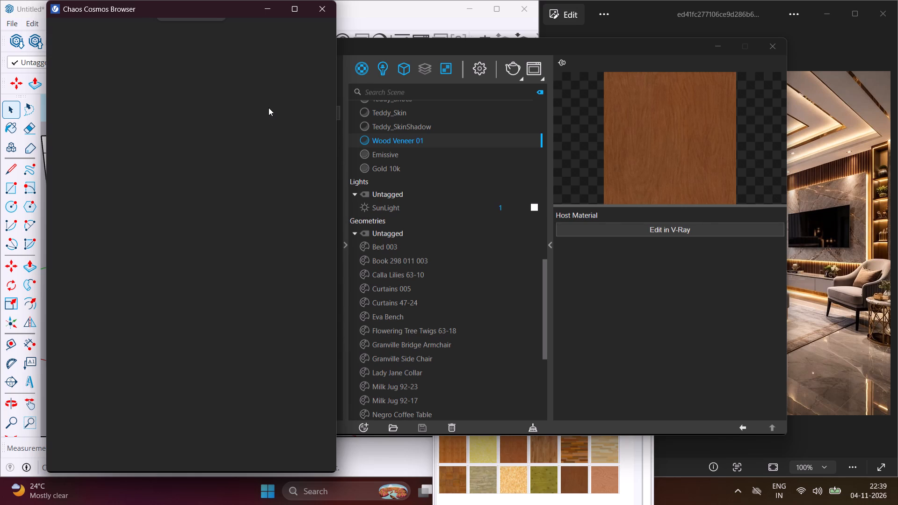
pyautogui.click(268, 5)
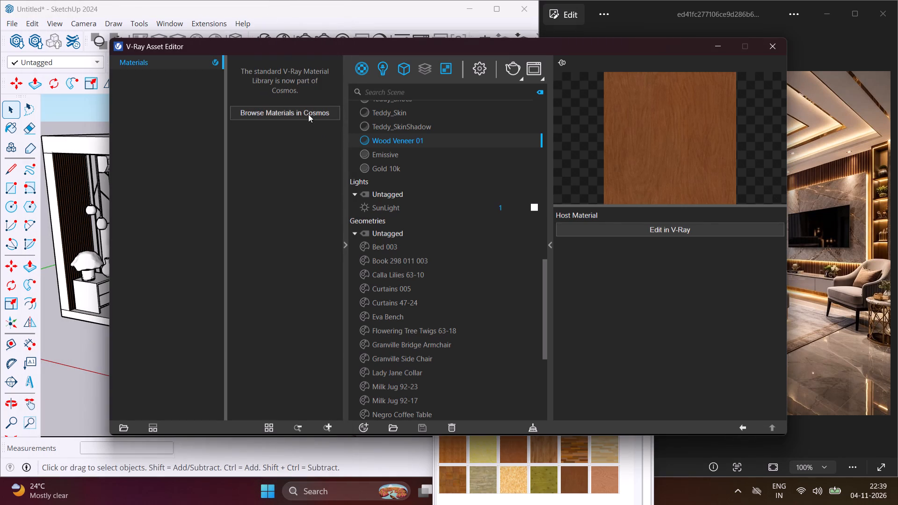
pyautogui.click(308, 114)
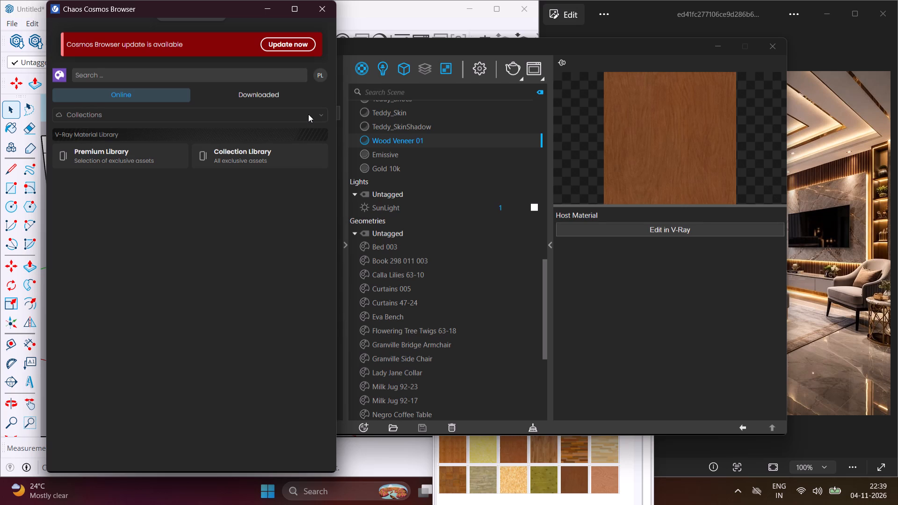
# Look through the Concrete, Decals, Fabric and Ground material categories in Chaos Cosmos for finishes that suit the bedroom.
pyautogui.click(306, 114)
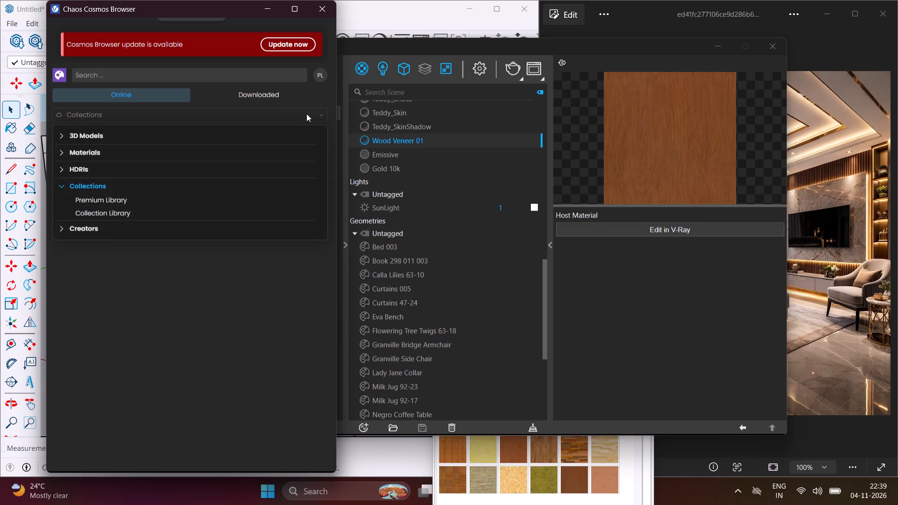
pyautogui.click(77, 151)
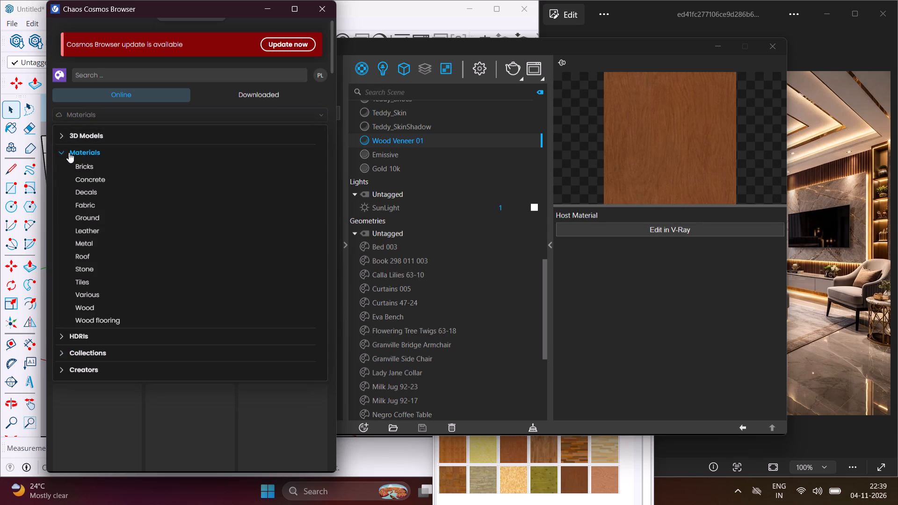
pyautogui.click(87, 185)
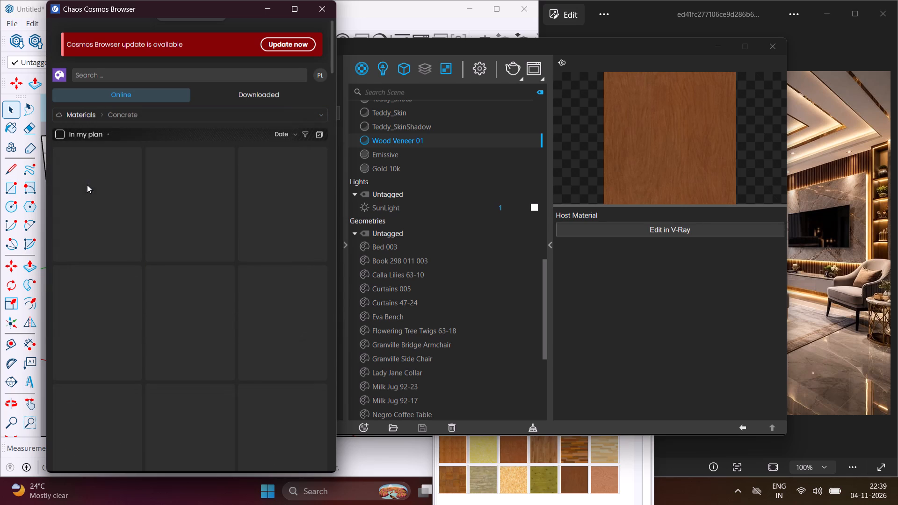
pyautogui.scroll(-2, 126, 284)
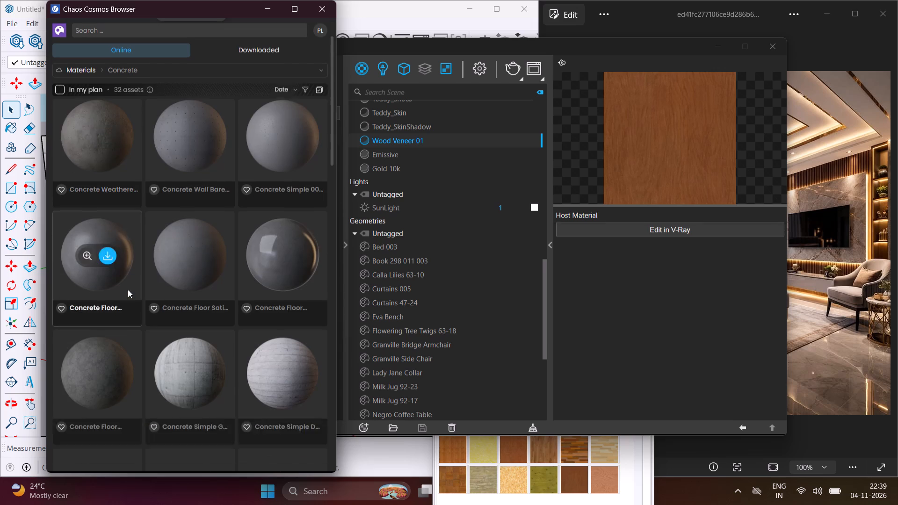
pyautogui.scroll(-5, 128, 289)
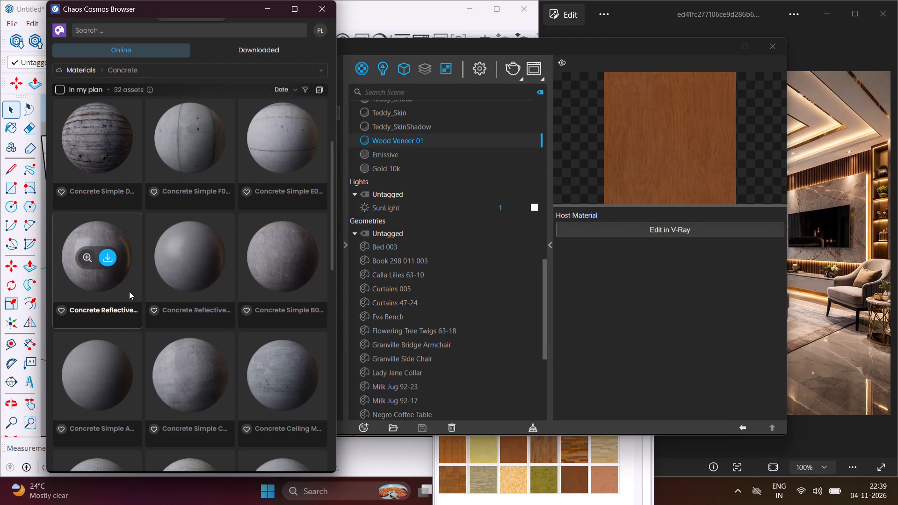
pyautogui.click(234, 68)
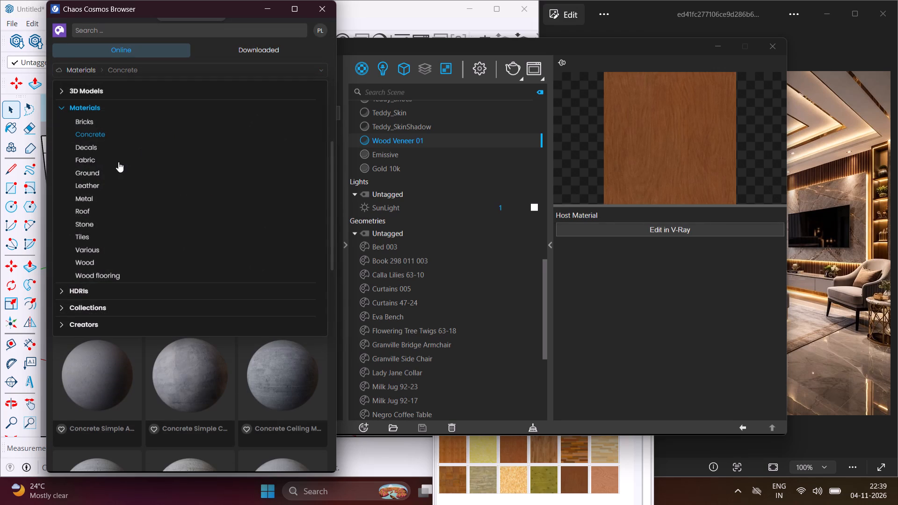
pyautogui.click(94, 152)
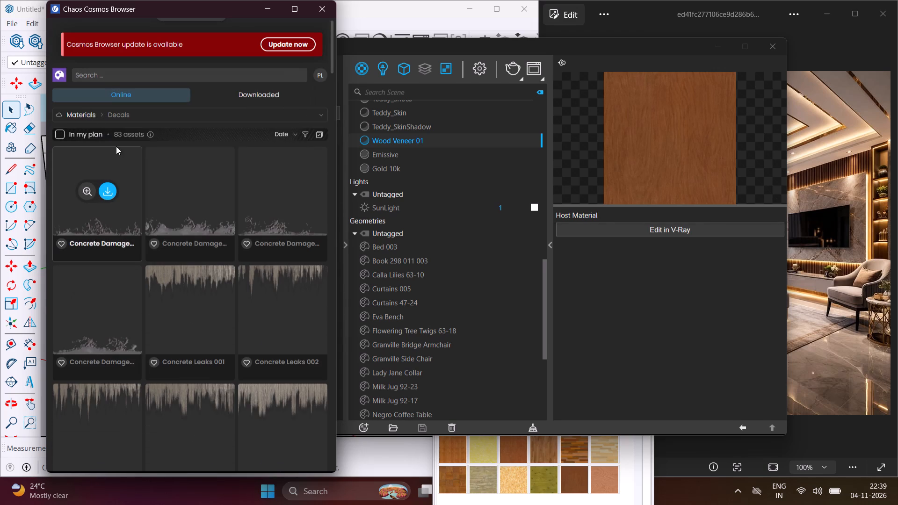
pyautogui.click(159, 111)
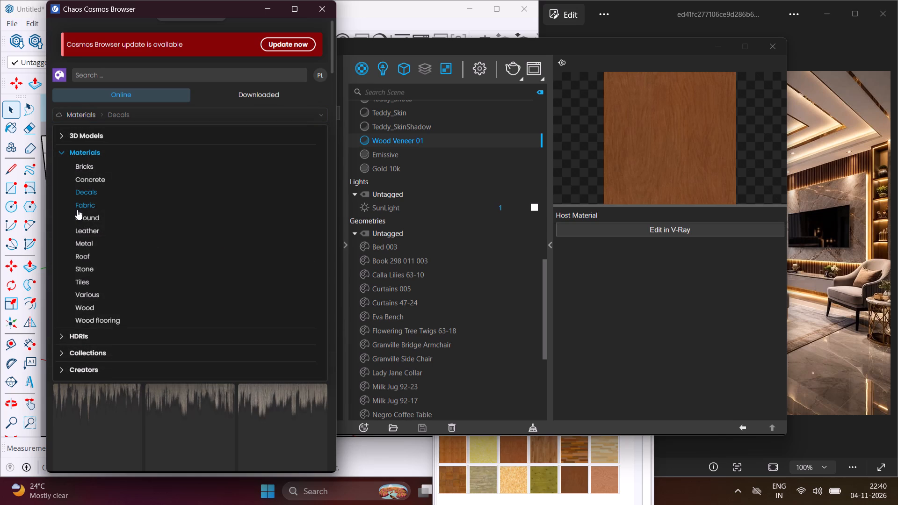
pyautogui.click(77, 209)
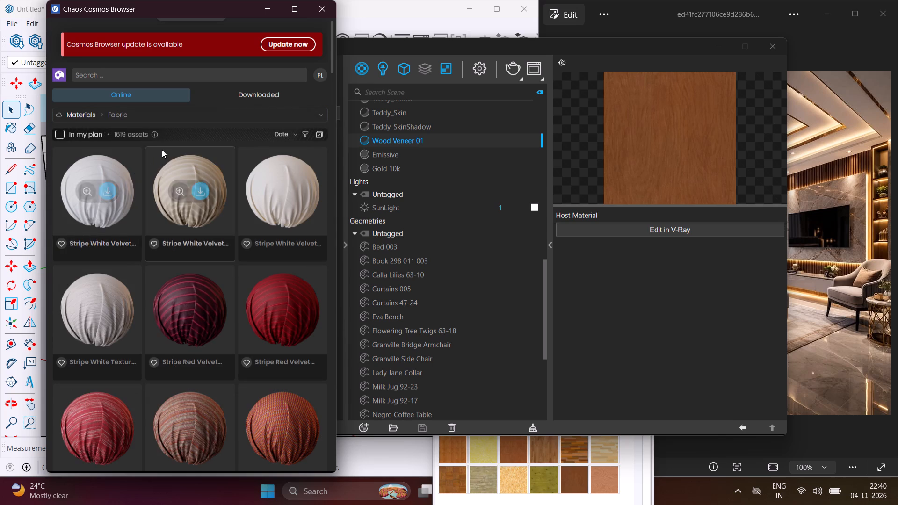
pyautogui.click(164, 122)
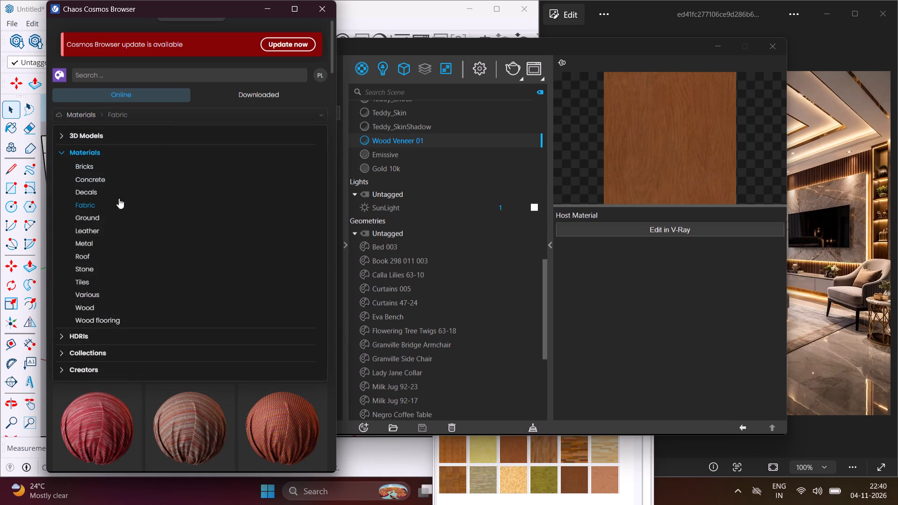
pyautogui.click(91, 216)
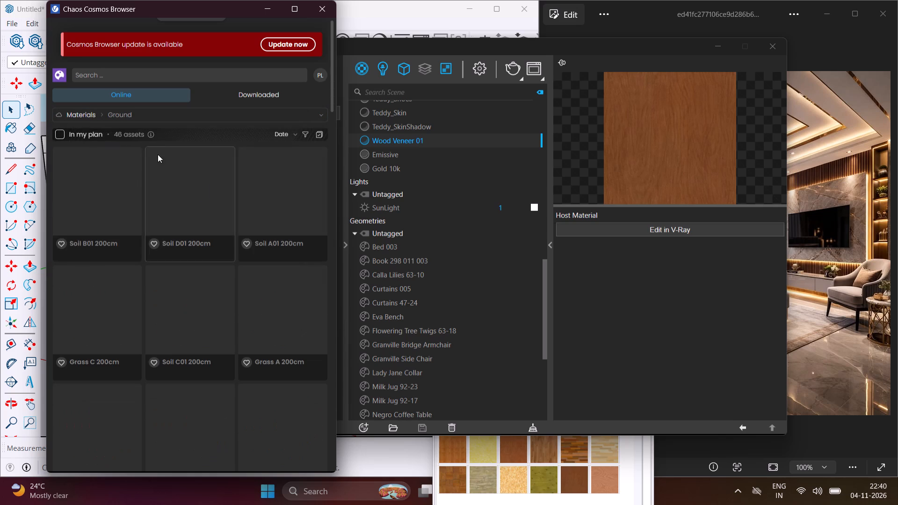
# Look through the whole Leather material category for a finish that suits the bedroom.
pyautogui.click(186, 114)
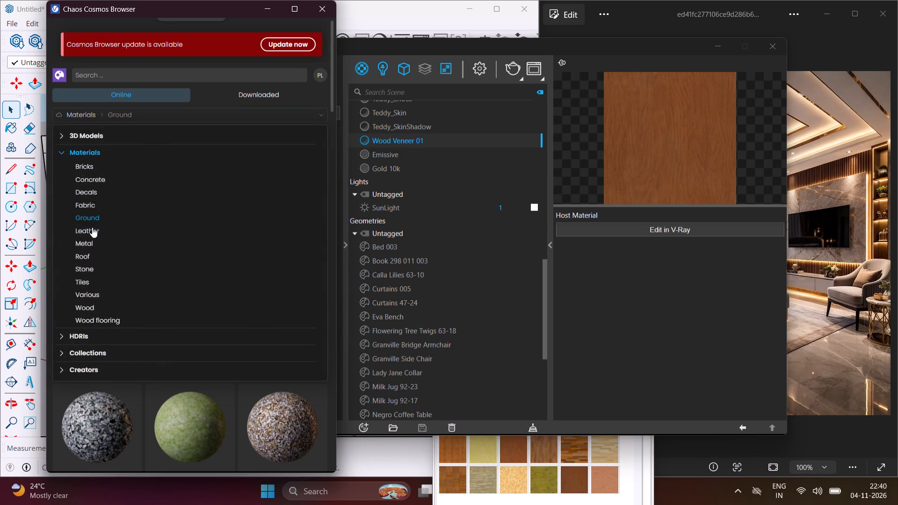
pyautogui.click(92, 228)
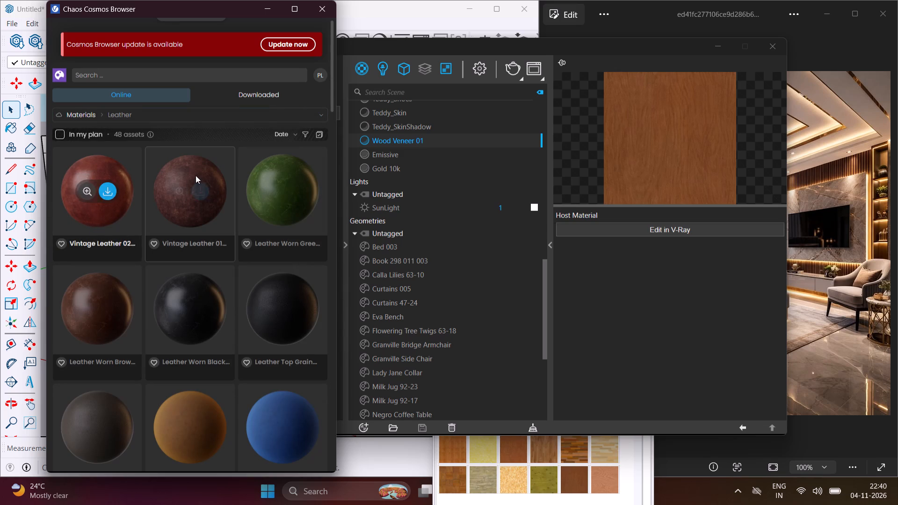
pyautogui.scroll(-5, 187, 251)
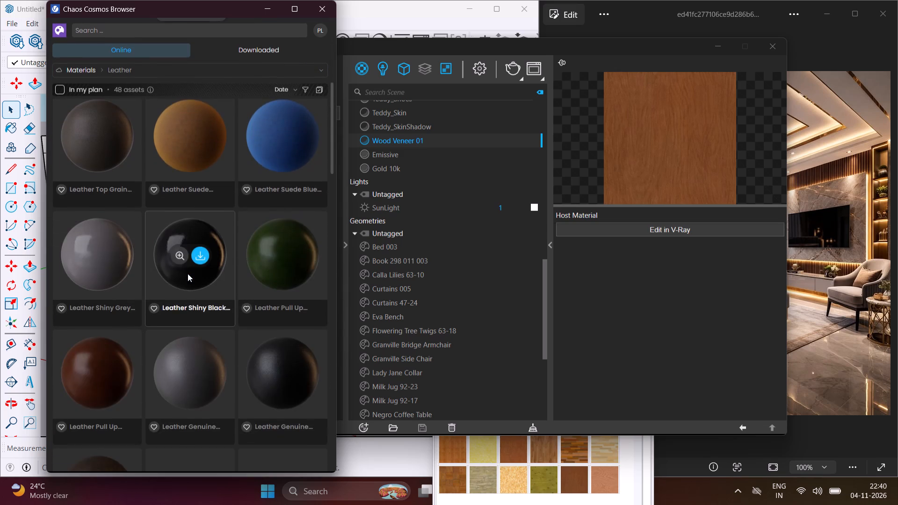
pyautogui.scroll(-5, 188, 274)
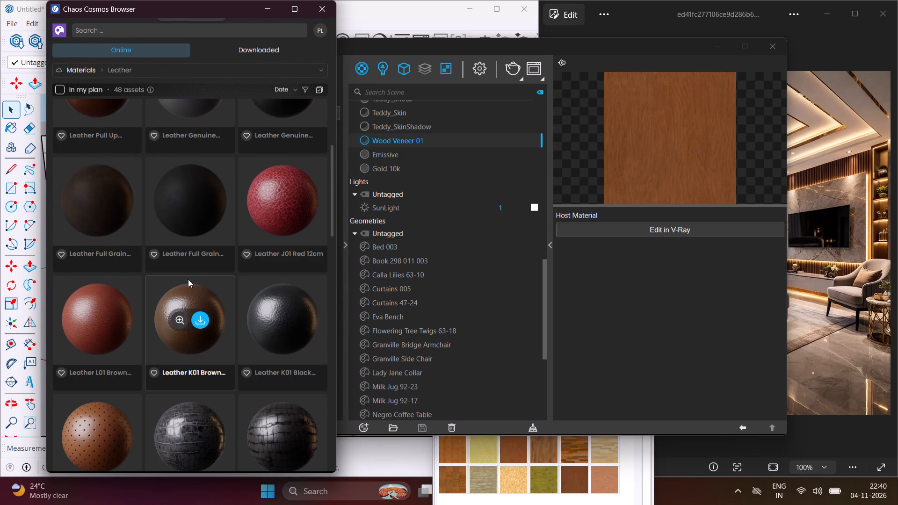
pyautogui.scroll(-1, 181, 284)
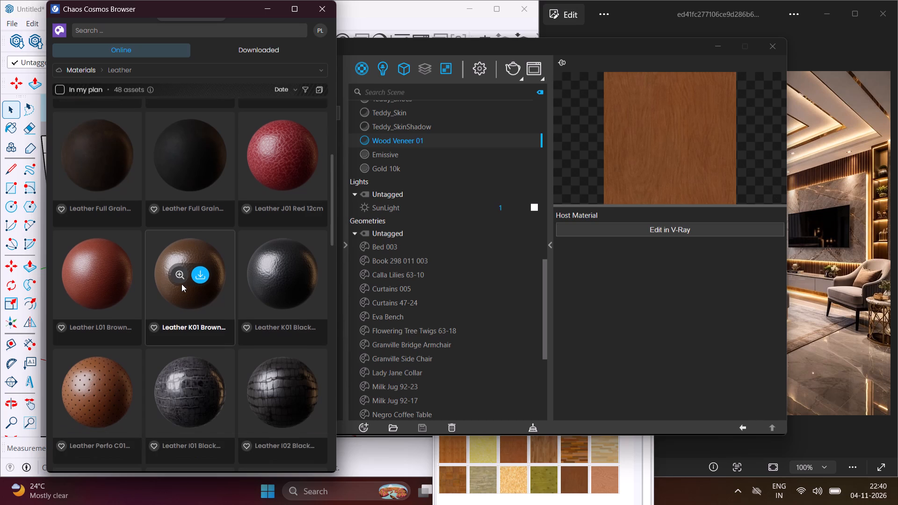
pyautogui.scroll(-19, 181, 284)
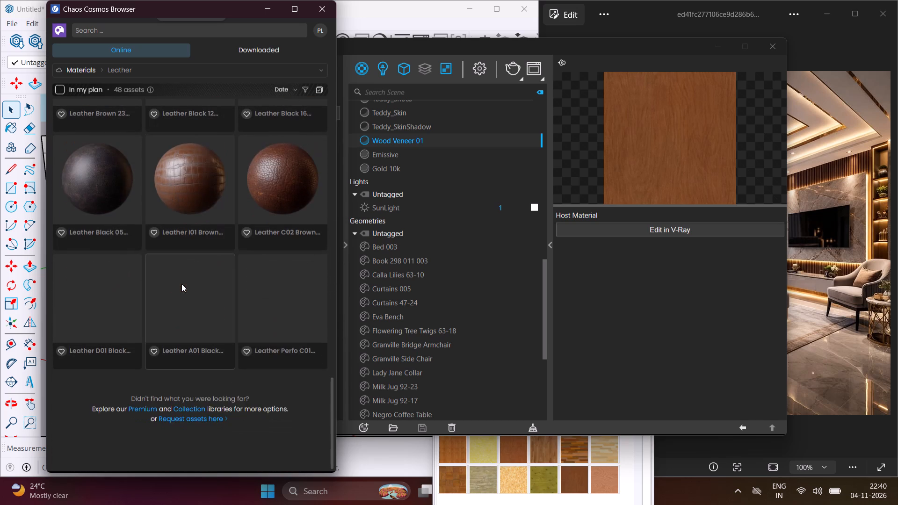
pyautogui.scroll(4, 181, 284)
pyautogui.scroll(-4, 181, 284)
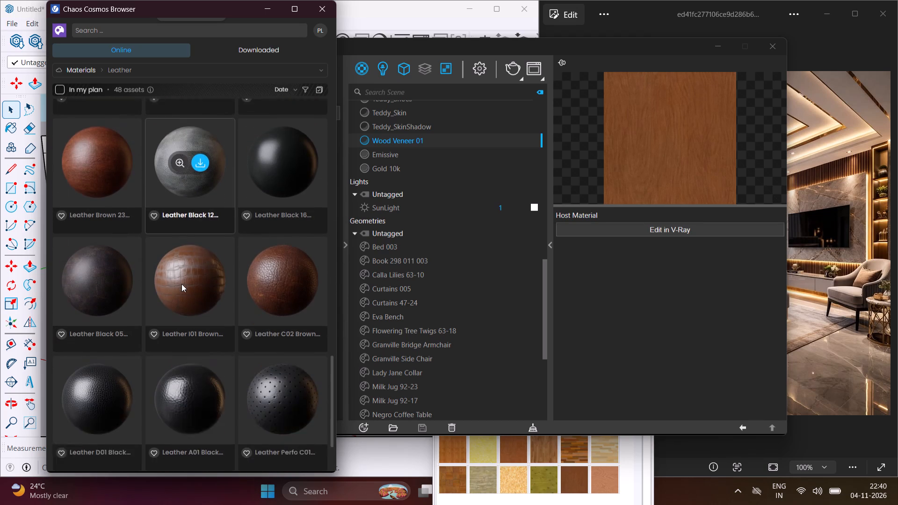
pyautogui.scroll(-4, 181, 284)
# Look through the Metal and Roof material categories for suitable finishes.
pyautogui.click(261, 67)
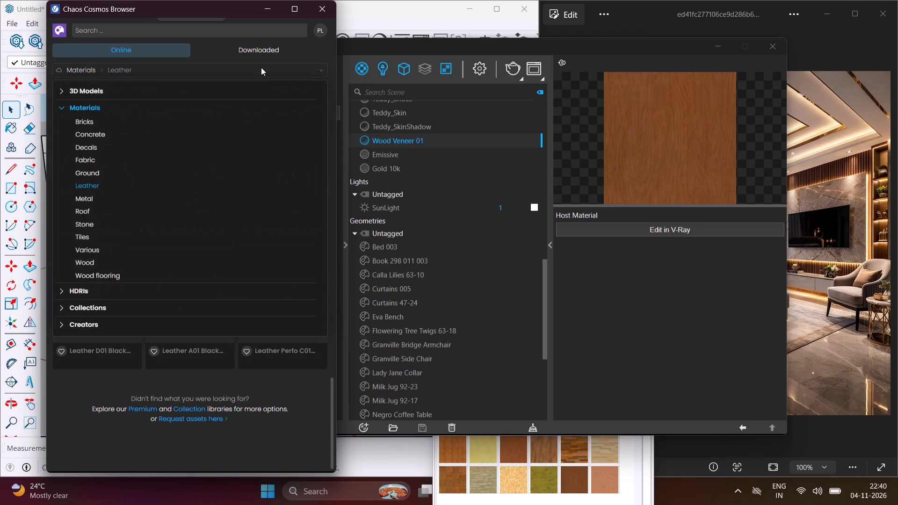
pyautogui.click(91, 196)
pyautogui.scroll(-4, 101, 232)
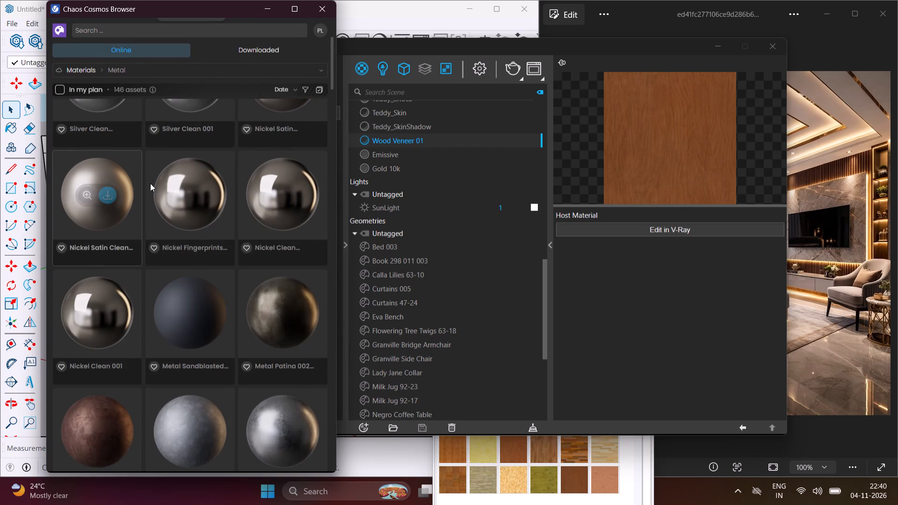
pyautogui.click(195, 71)
pyautogui.click(84, 211)
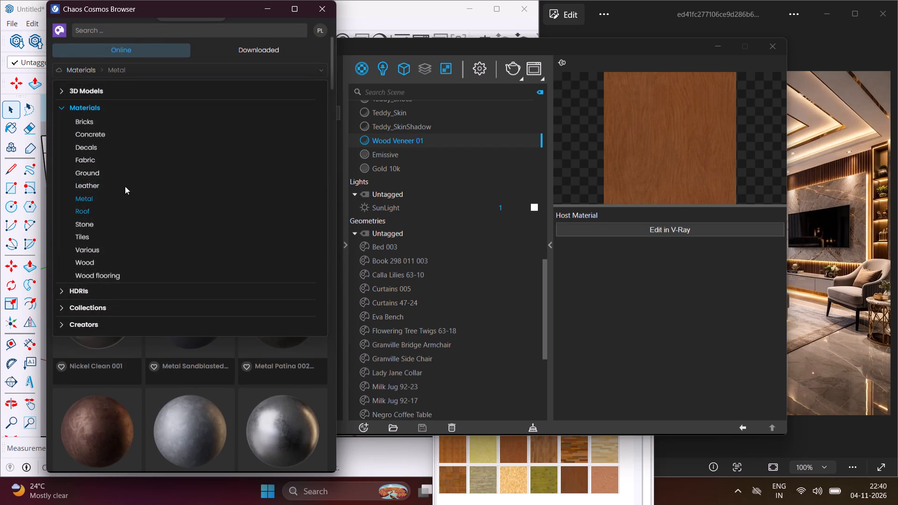
pyautogui.moveTo(213, 110); pyautogui.dragTo(204, 107)
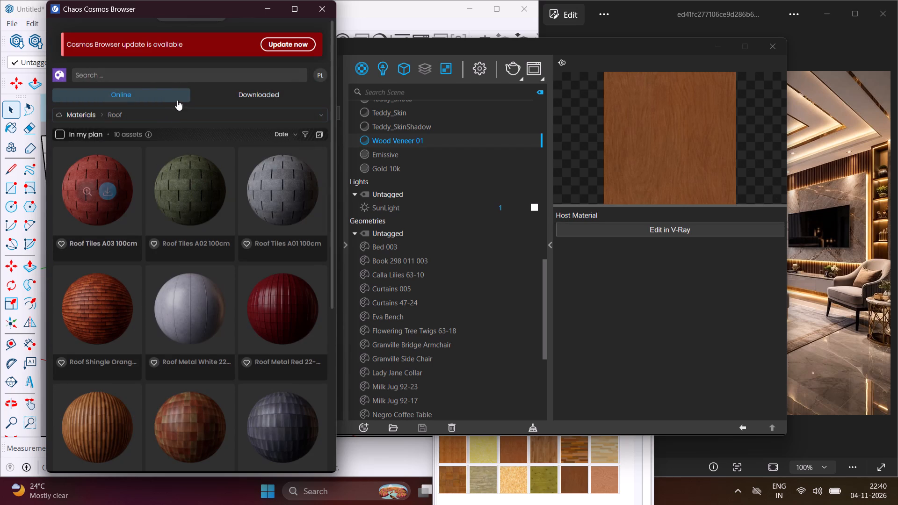
# Examine the entire Stone material category for a marble or granite resembling the stone in the reference image.
pyautogui.click(179, 110)
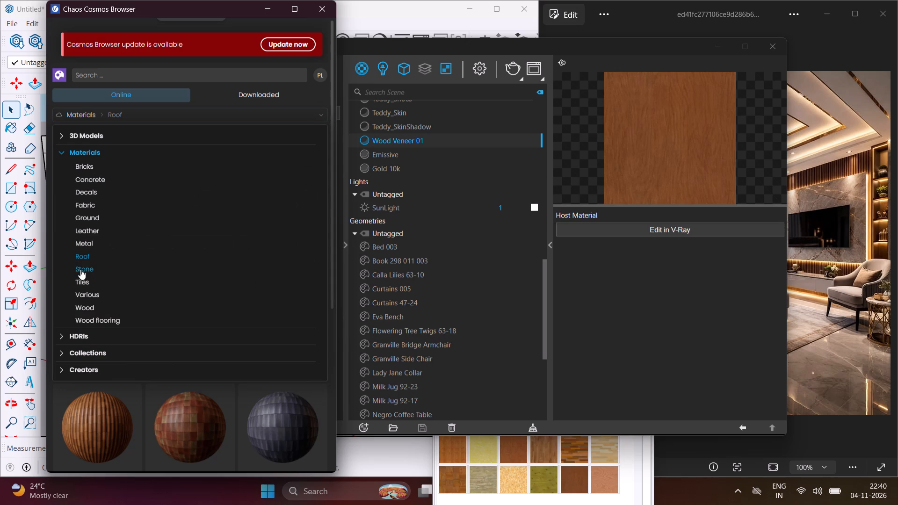
pyautogui.click(80, 269)
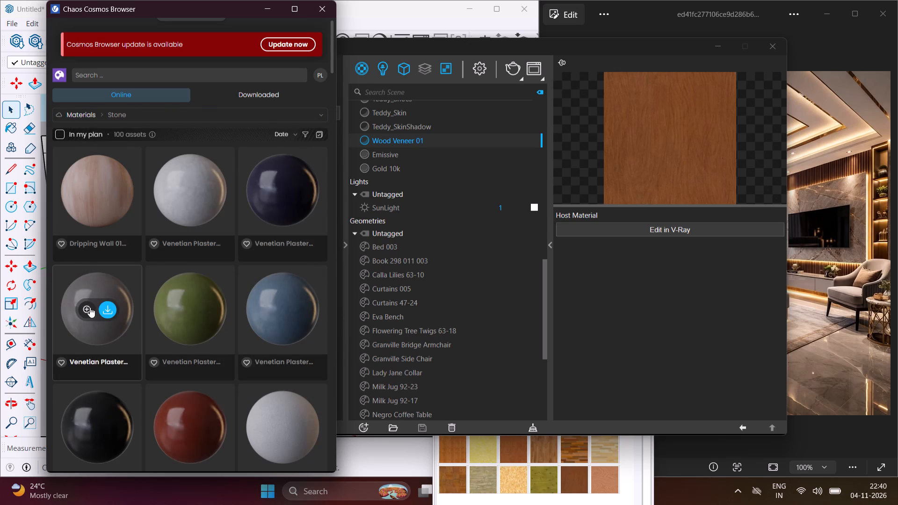
pyautogui.scroll(-12, 90, 308)
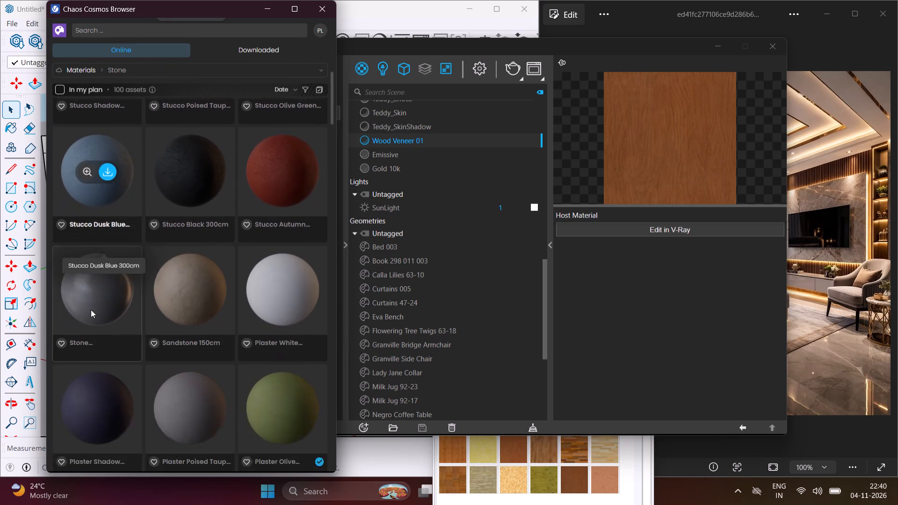
pyautogui.scroll(-8, 91, 310)
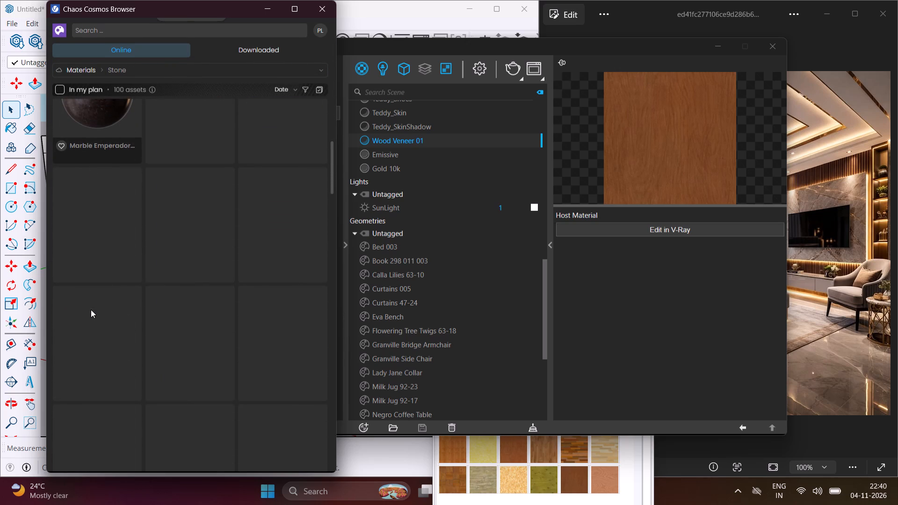
pyautogui.scroll(4, 91, 310)
pyautogui.scroll(-5, 91, 310)
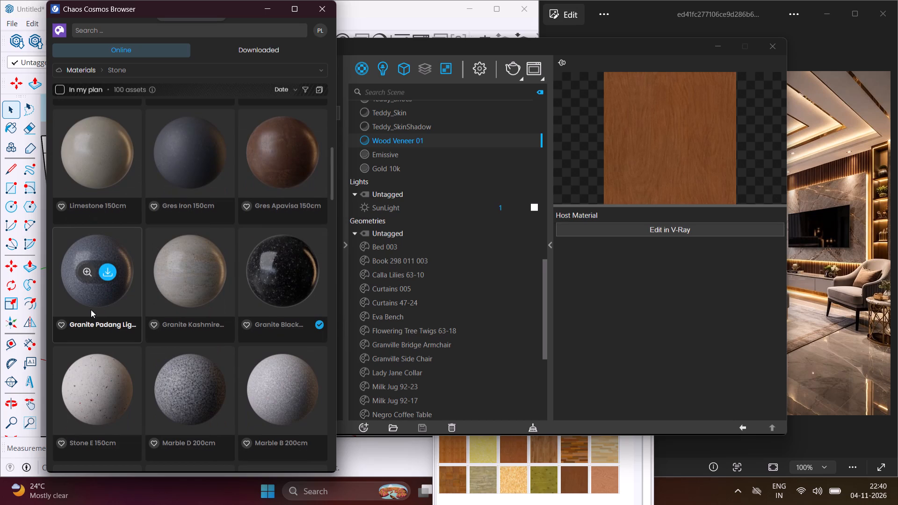
pyautogui.scroll(-11, 91, 310)
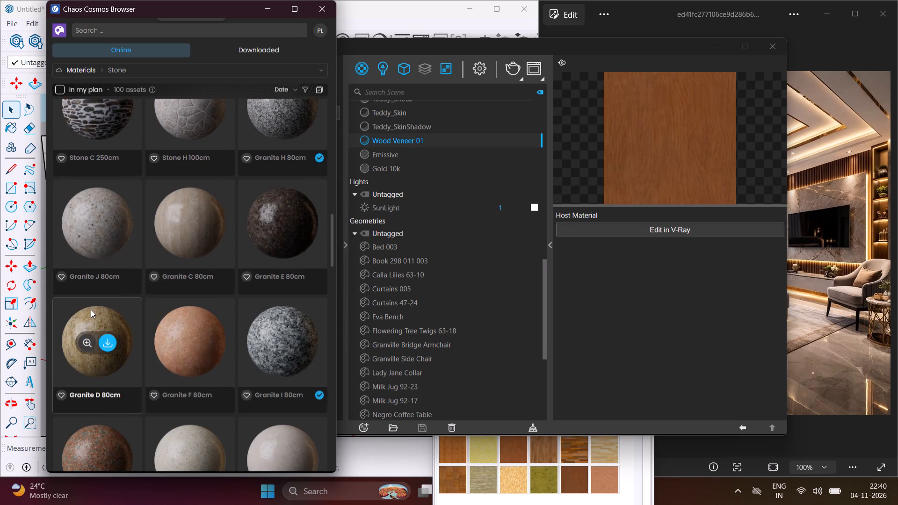
pyautogui.scroll(-8, 91, 310)
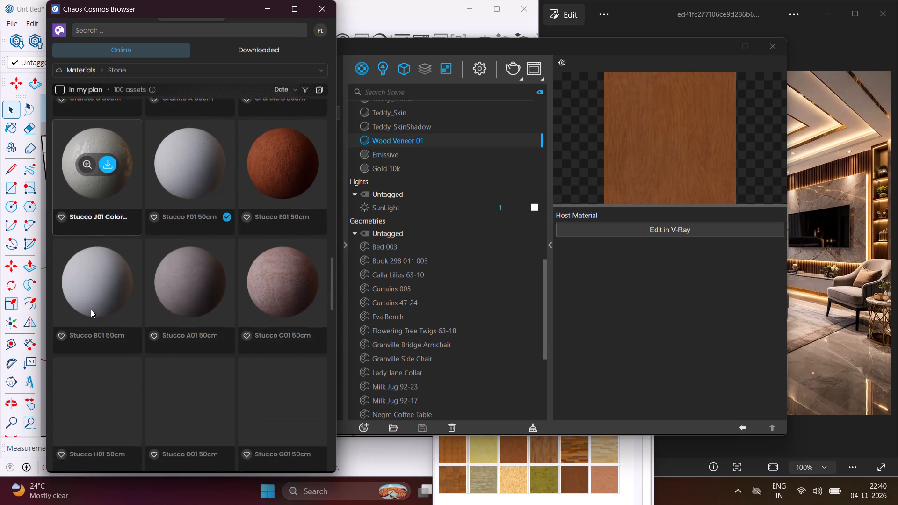
pyautogui.scroll(-8, 91, 310)
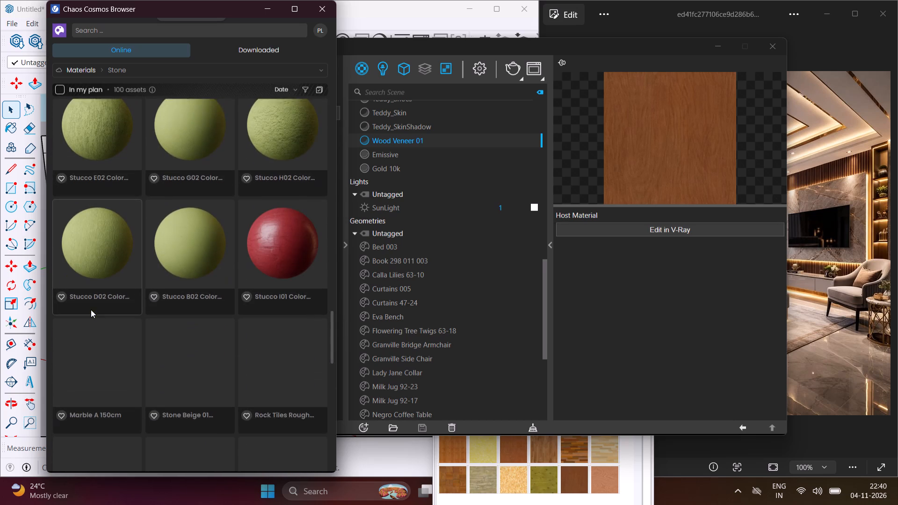
pyautogui.scroll(-6, 91, 310)
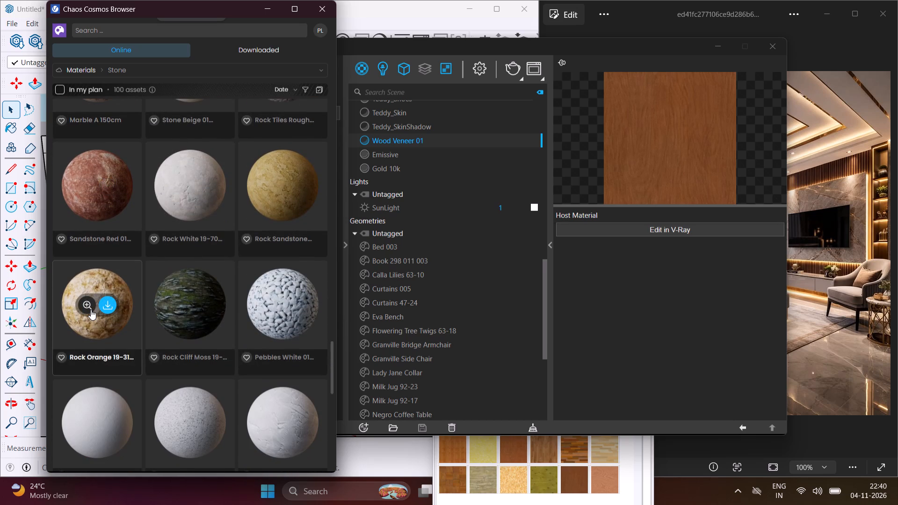
pyautogui.scroll(-6, 91, 310)
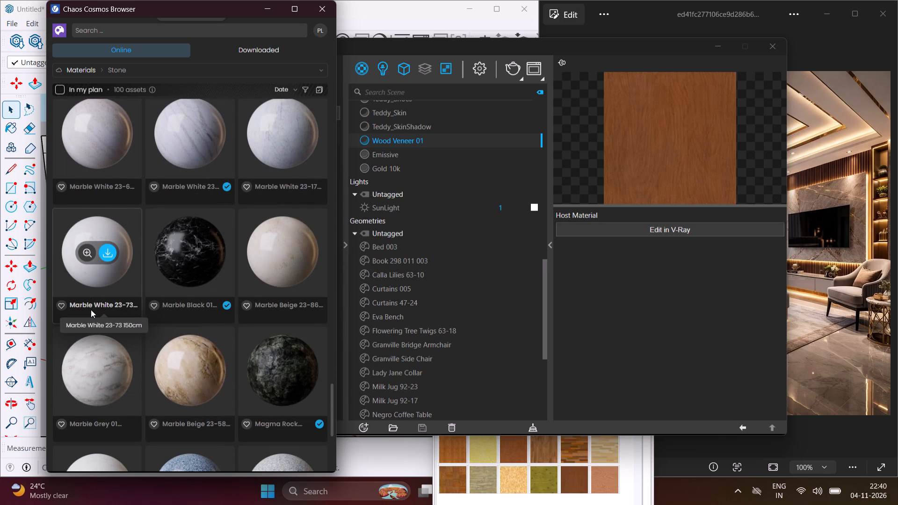
pyautogui.scroll(-3, 91, 310)
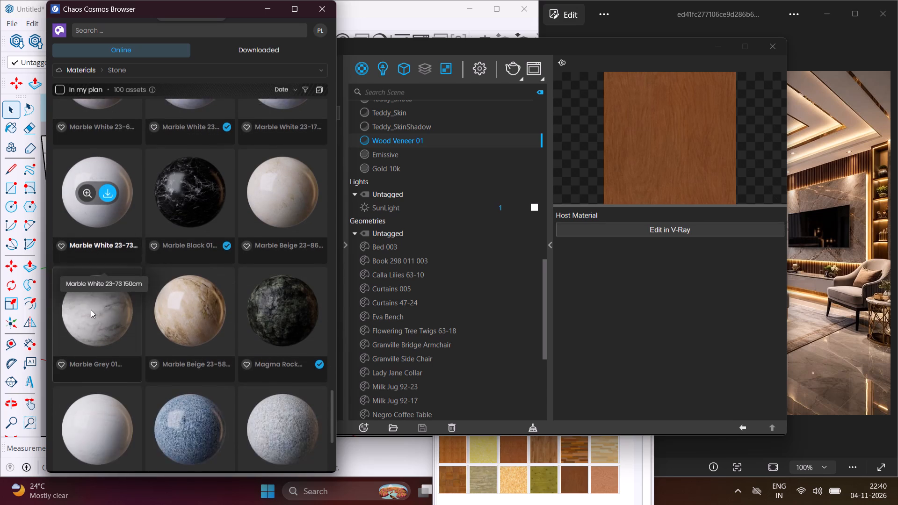
pyautogui.scroll(-3, 91, 310)
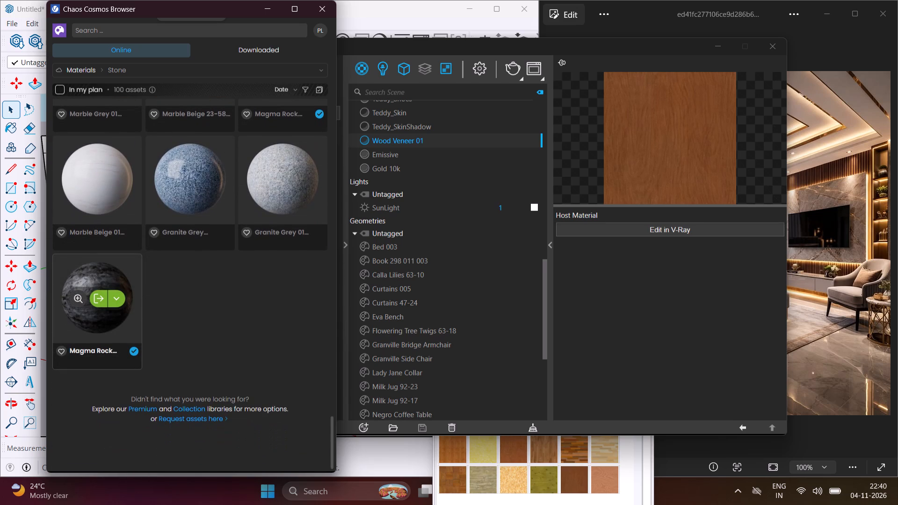
# Import the Magma Rock Solid 19-50 100cm stone from Chaos Cosmos and set its material preview to the Wall scene.
pyautogui.scroll(3, 91, 310)
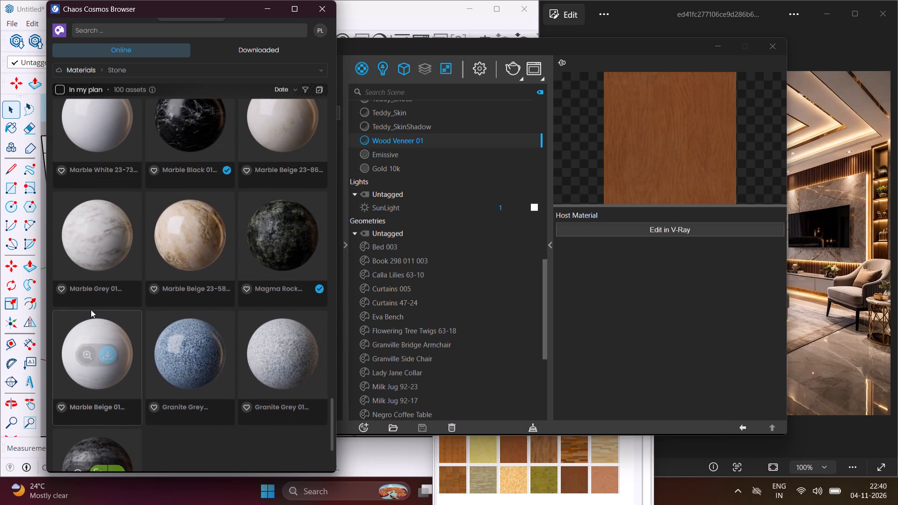
pyautogui.scroll(-2, 91, 310)
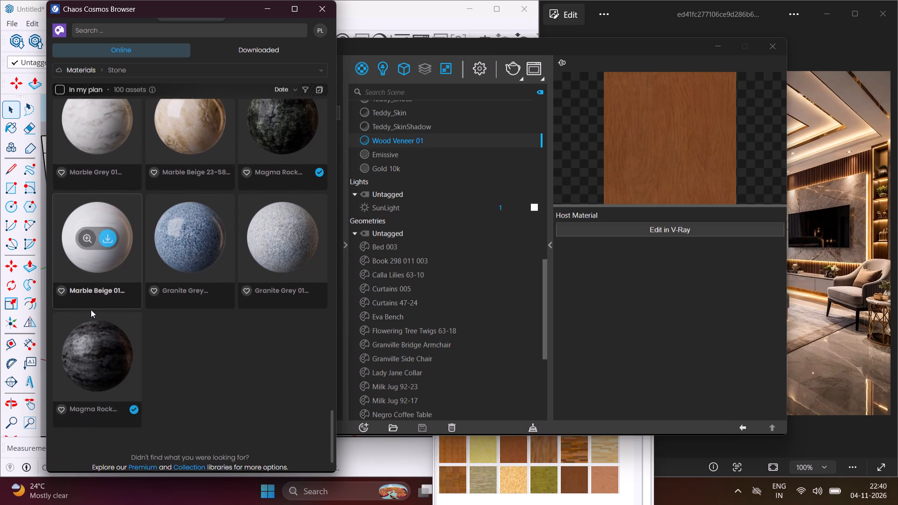
pyautogui.click(102, 351)
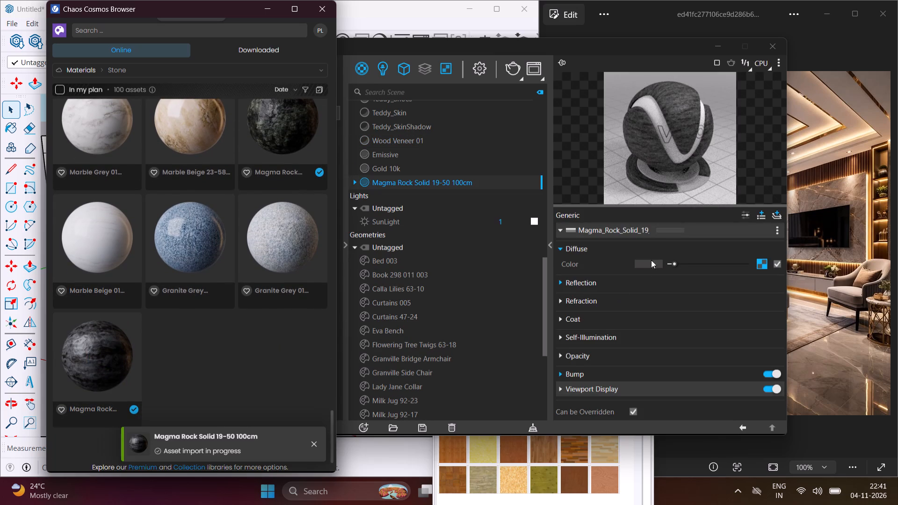
pyautogui.click(777, 66)
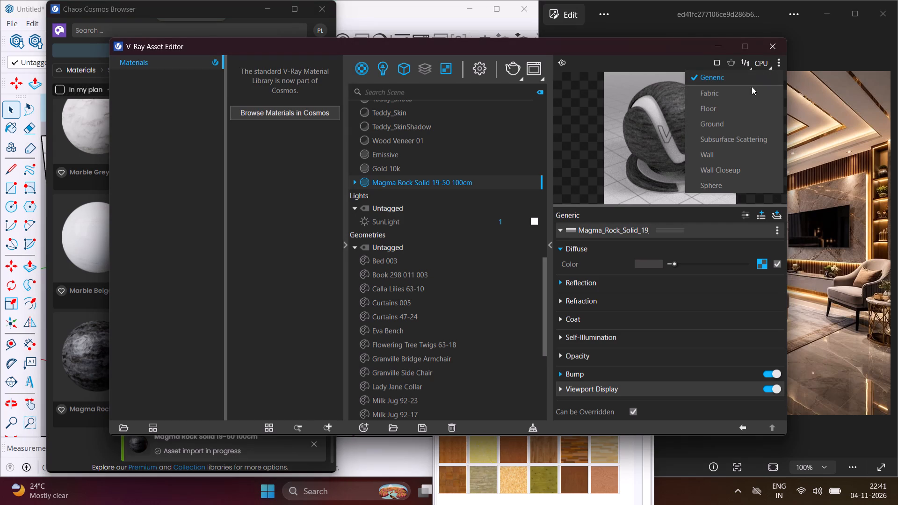
pyautogui.click(719, 152)
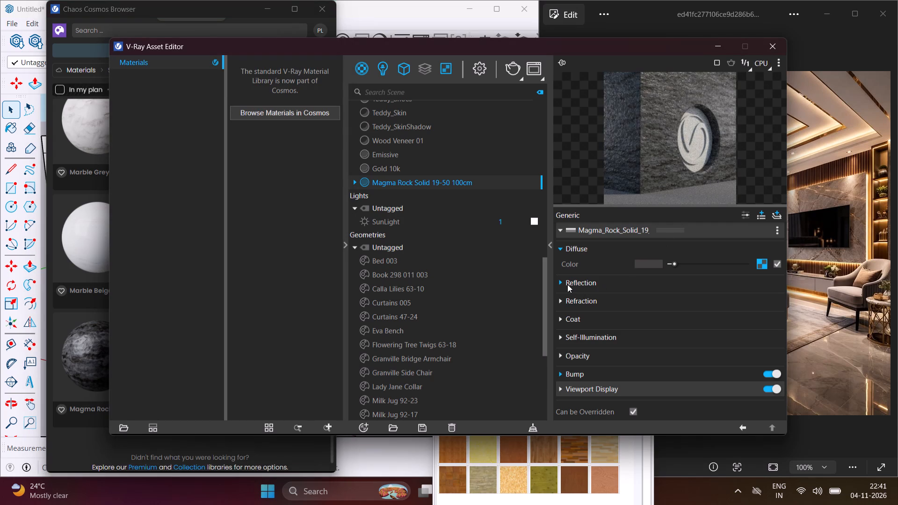
# Lighten the Magma Rock material's diffuse colour from dark grey to a pale, near-white pinkish tone.
pyautogui.click(644, 265)
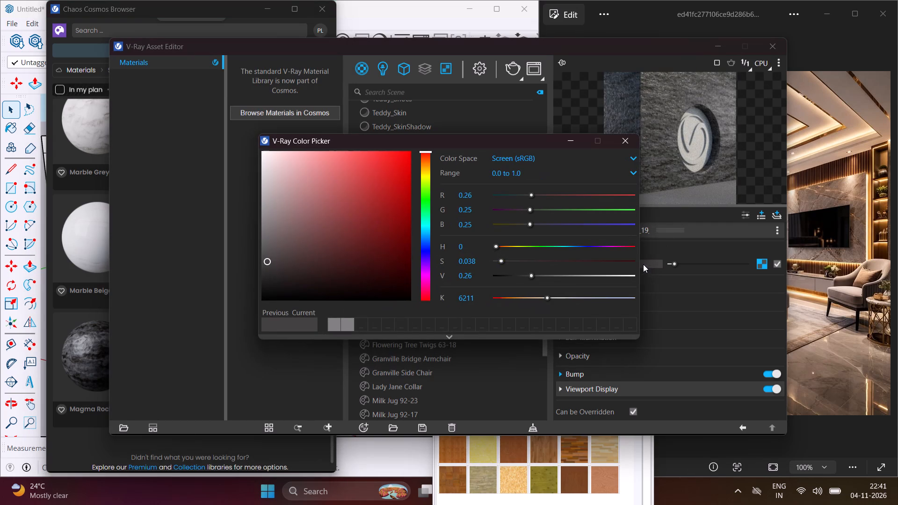
pyautogui.click(570, 141)
pyautogui.scroll(3, 667, 260)
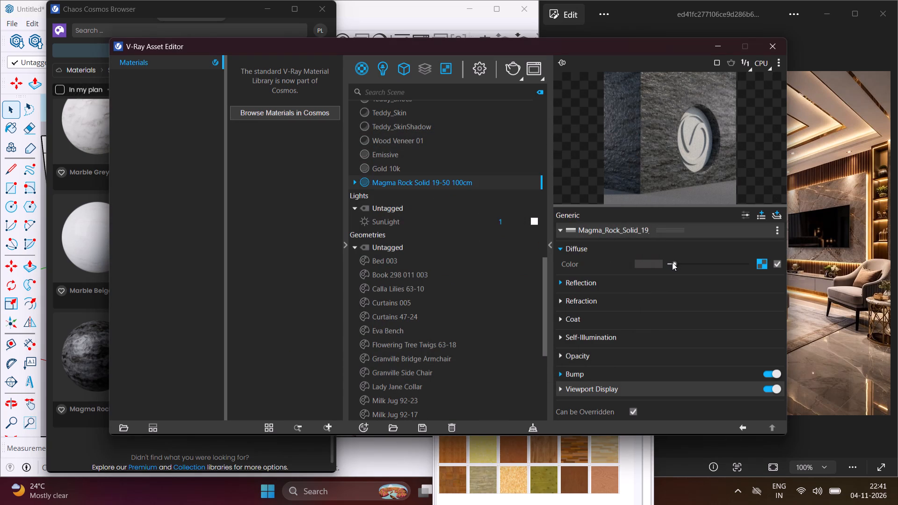
pyautogui.moveTo(672, 262); pyautogui.dragTo(674, 262)
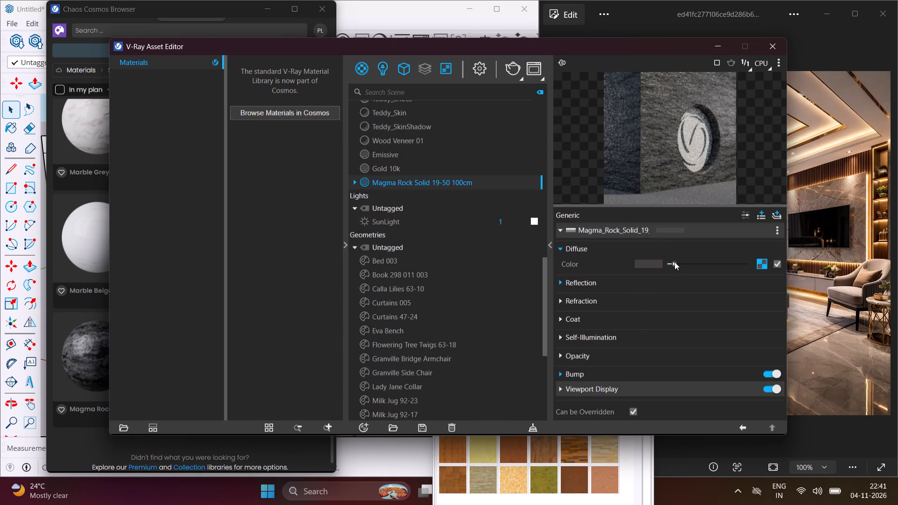
pyautogui.moveTo(674, 262); pyautogui.dragTo(684, 262)
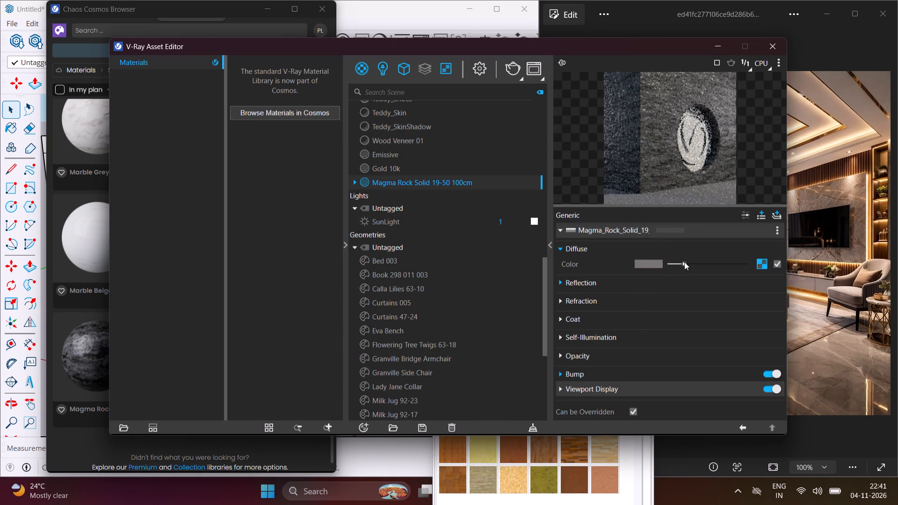
pyautogui.moveTo(684, 262); pyautogui.dragTo(693, 262)
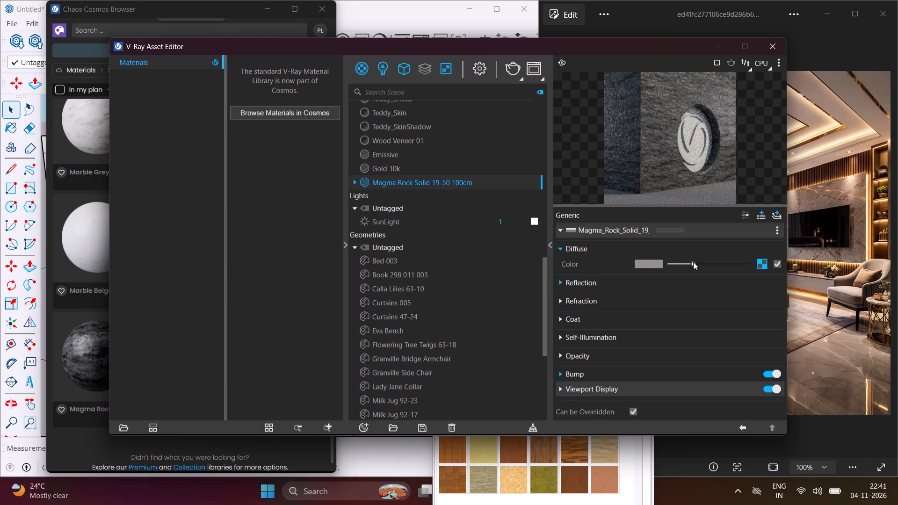
pyautogui.moveTo(693, 262); pyautogui.dragTo(706, 263)
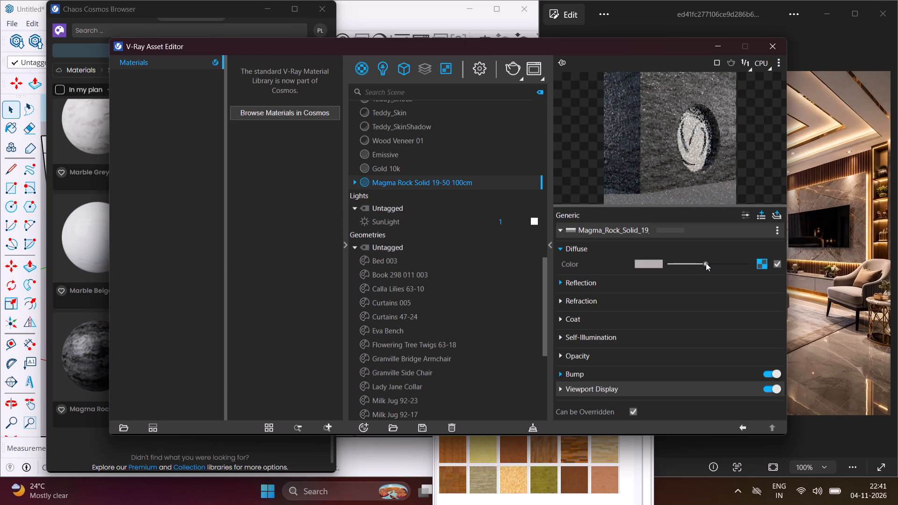
pyautogui.moveTo(706, 263); pyautogui.dragTo(718, 266)
pyautogui.moveTo(718, 266); pyautogui.dragTo(726, 268)
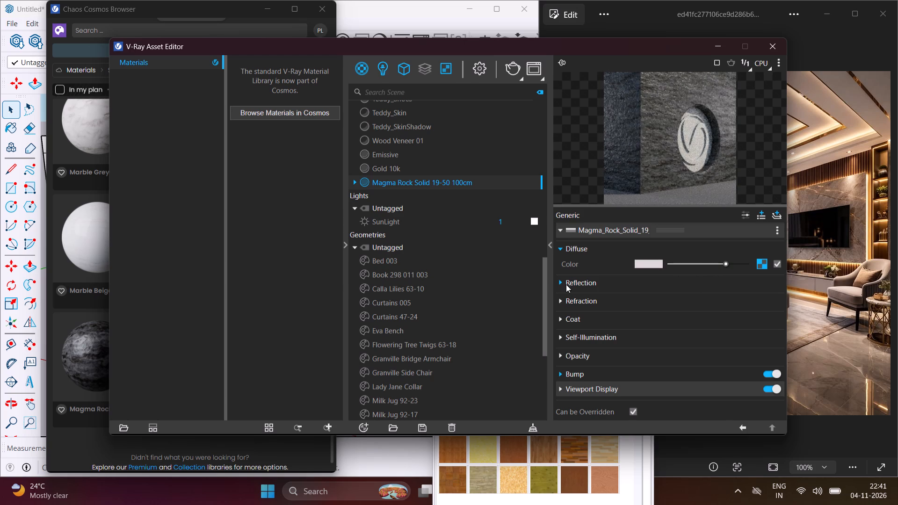
# Raise the Magma Rock material's reflection colour to a lighter grey and enable its Reflection IOR of 1.6.
pyautogui.click(563, 281)
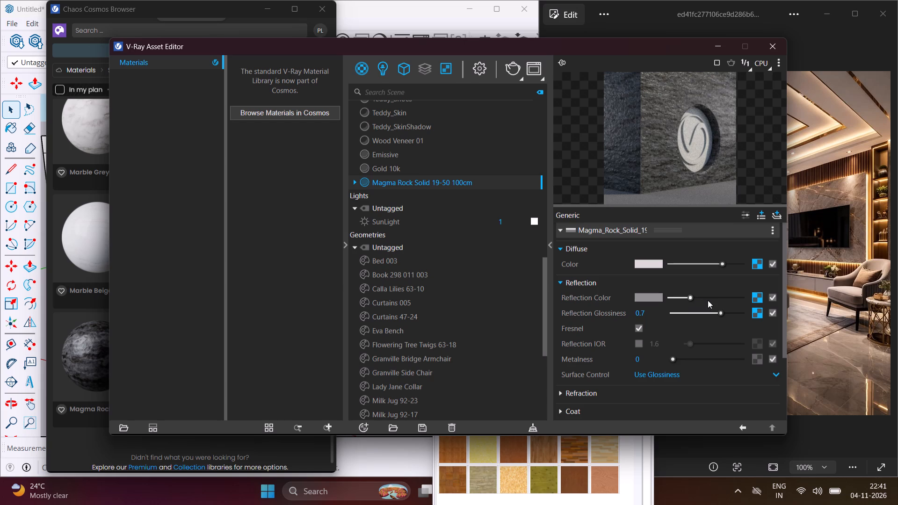
pyautogui.click(708, 298)
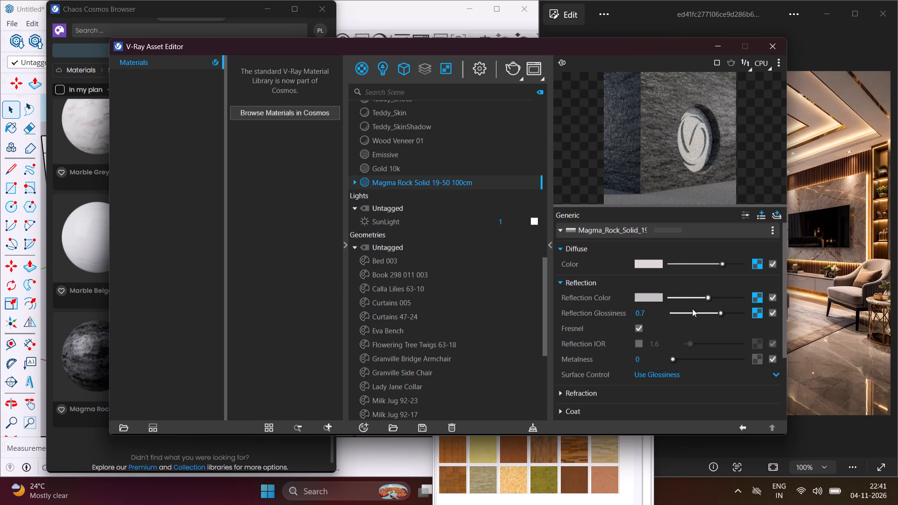
pyautogui.click(639, 342)
# Paint the front face of the white panel behind the TV with Magma Rock Solid 19-50 100cm.
pyautogui.doubleClick(486, 183)
pyautogui.click(717, 48)
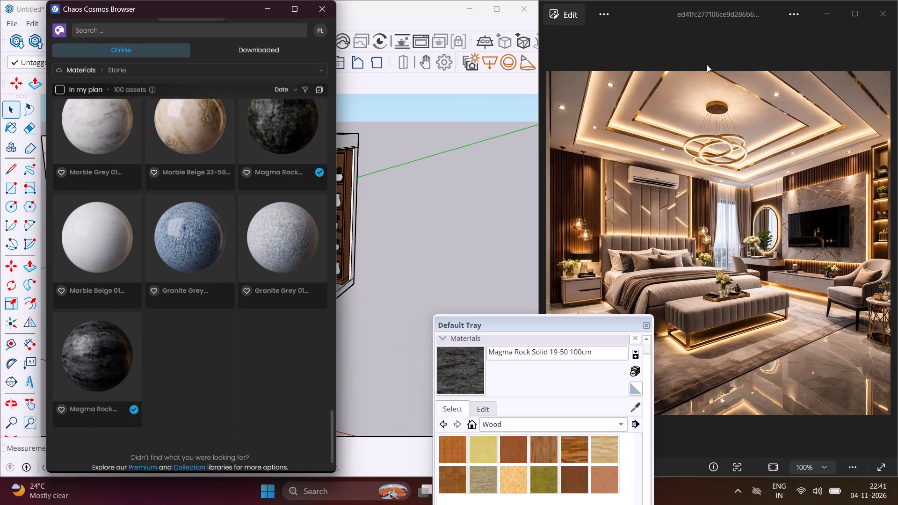
pyautogui.click(464, 373)
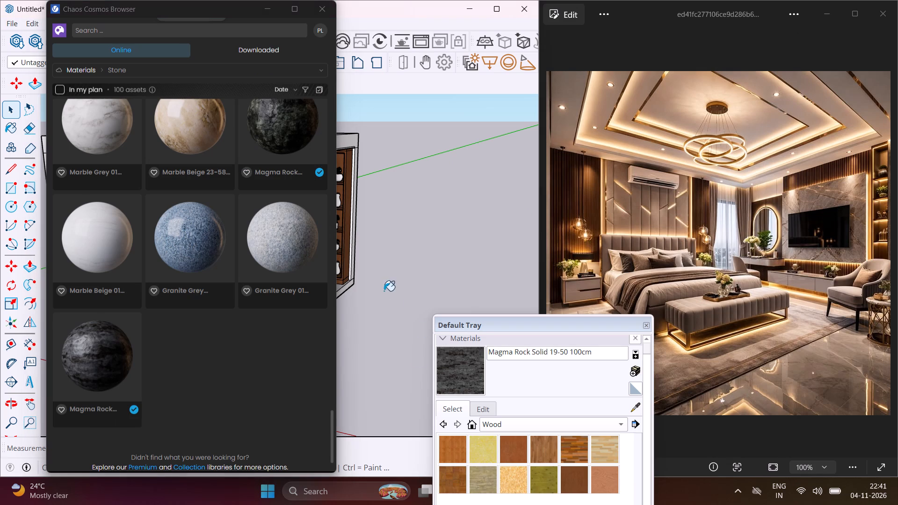
pyautogui.scroll(-16, 386, 252)
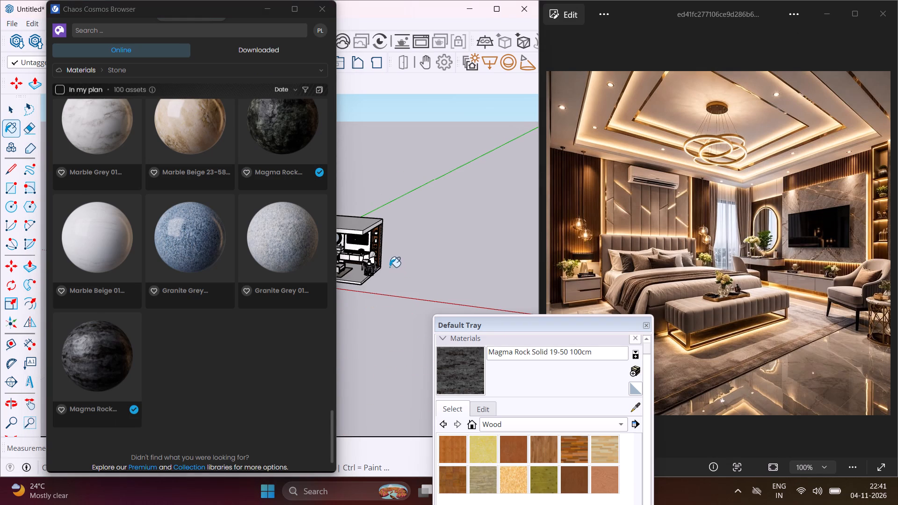
pyautogui.scroll(18, 364, 250)
pyautogui.click(371, 246)
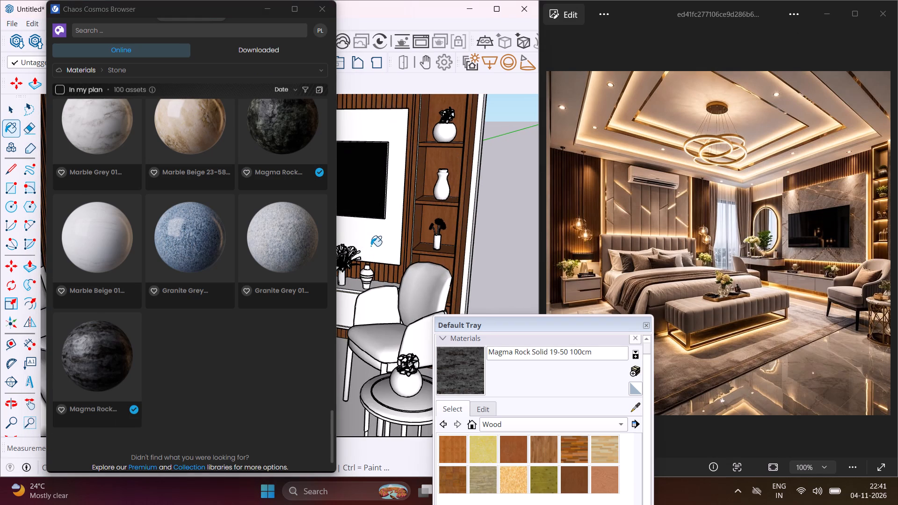
# Move the Chaos Cosmos browser window aside to uncover the bedroom model.
pyautogui.moveTo(161, 12); pyautogui.dragTo(0, 351)
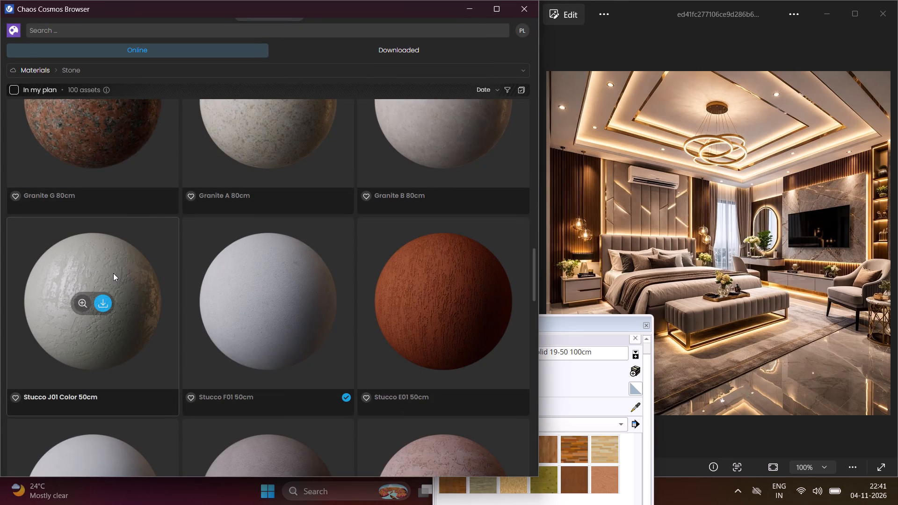
pyautogui.moveTo(355, 15); pyautogui.dragTo(247, 165)
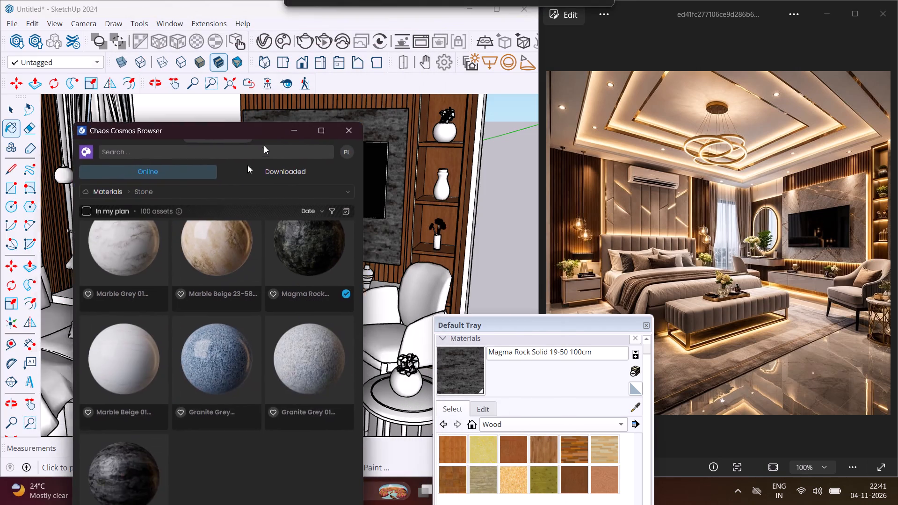
pyautogui.moveTo(247, 165); pyautogui.dragTo(156, 264)
# Paint the thin side and top edge faces of the TV backing panel with Magma Rock Solid 19-50 100cm.
pyautogui.scroll(5, 376, 120)
pyautogui.moveTo(364, 114); pyautogui.dragTo(512, 149, button='middle')
pyautogui.moveTo(138, 145); pyautogui.dragTo(256, 138, button='middle')
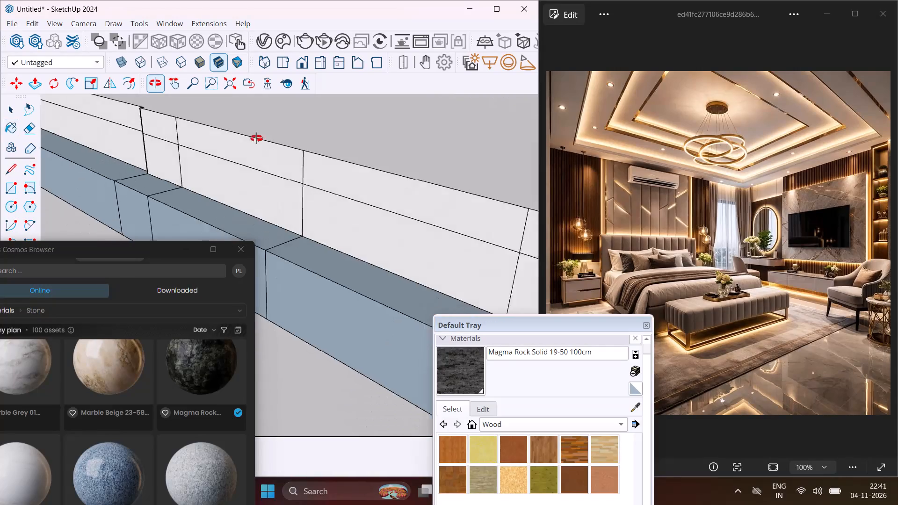
pyautogui.moveTo(256, 138); pyautogui.dragTo(268, 108, button='middle')
pyautogui.scroll(-13, 231, 146)
pyautogui.scroll(-15, 259, 163)
pyautogui.scroll(-16, 259, 171)
pyautogui.scroll(-7, 257, 178)
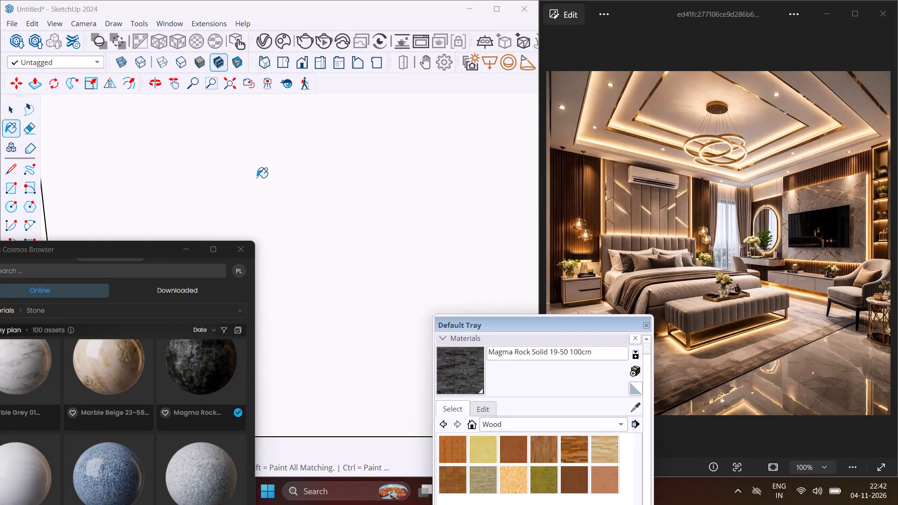
pyautogui.scroll(1, 257, 178)
pyautogui.scroll(-18, 257, 178)
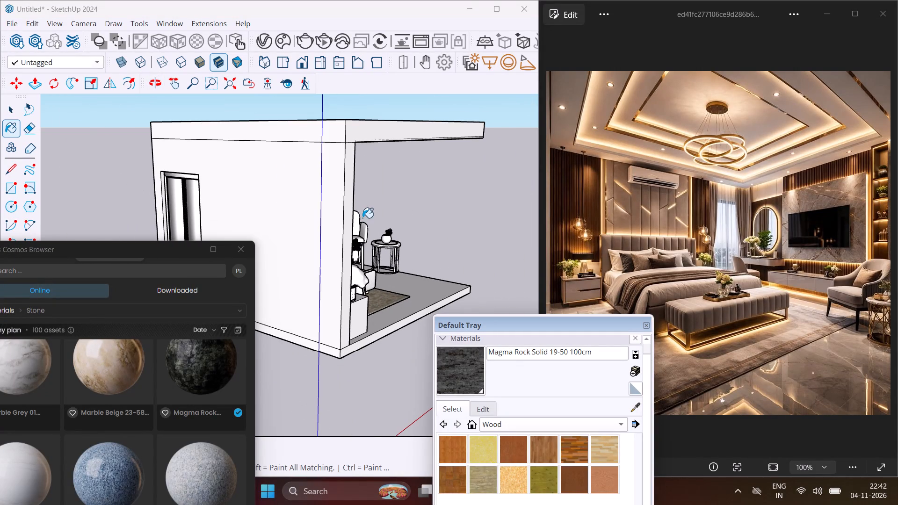
pyautogui.moveTo(362, 218); pyautogui.dragTo(218, 211, button='middle')
pyautogui.scroll(6, 296, 153)
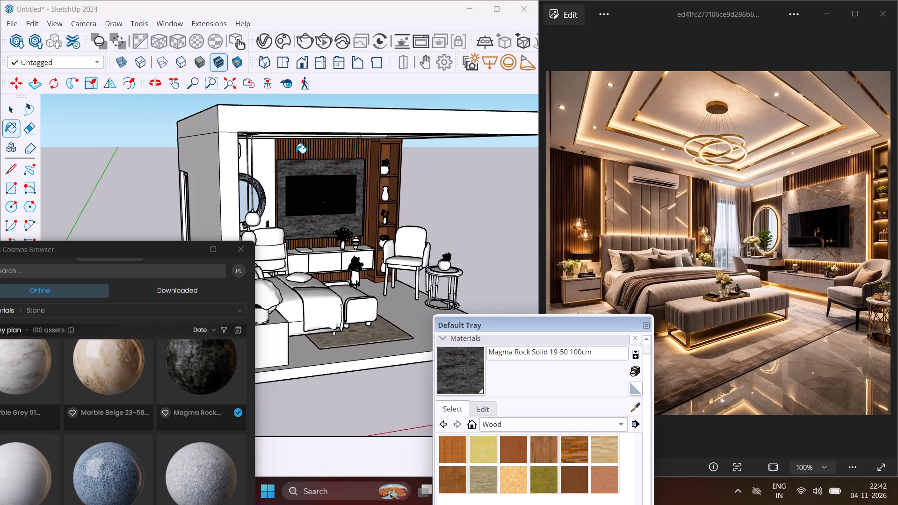
pyautogui.scroll(16, 296, 153)
pyautogui.scroll(5, 245, 178)
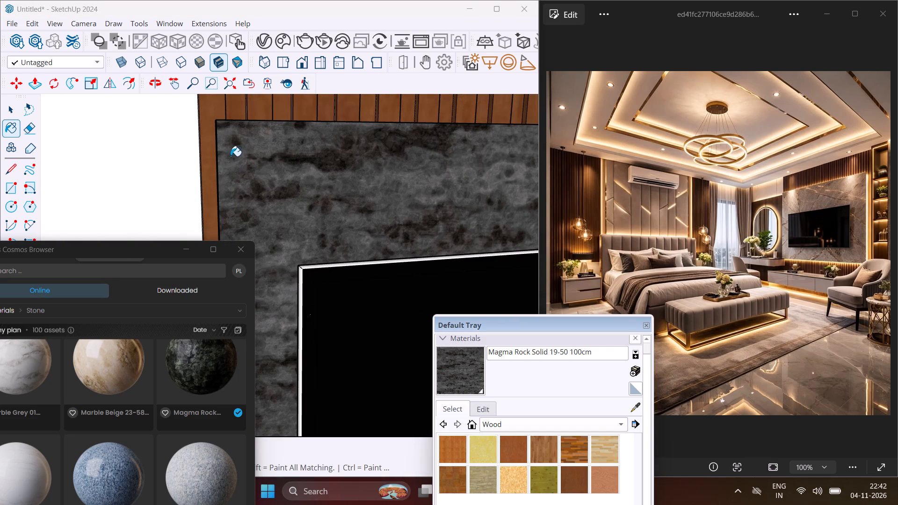
pyautogui.moveTo(231, 156); pyautogui.dragTo(320, 178, button='middle')
pyautogui.scroll(4, 233, 133)
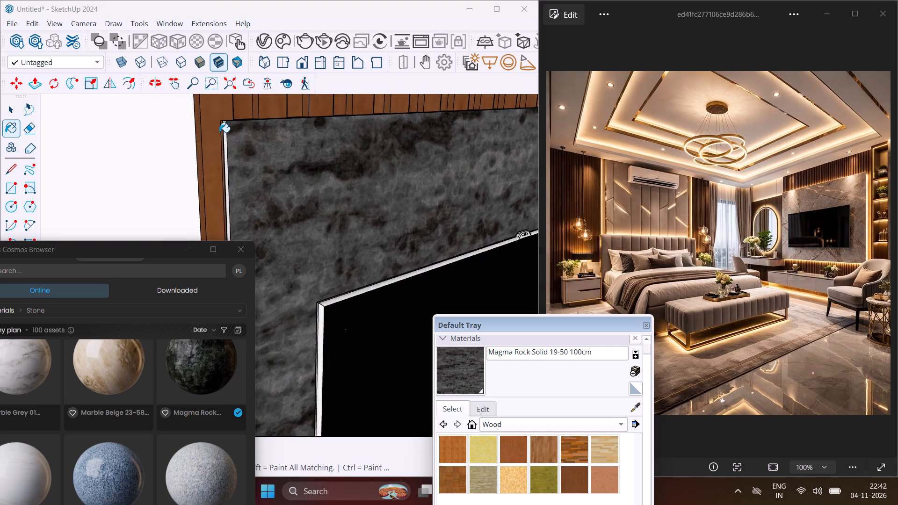
pyautogui.scroll(6, 219, 132)
pyautogui.click(227, 123)
pyautogui.moveTo(229, 115); pyautogui.dragTo(231, 151, button='middle')
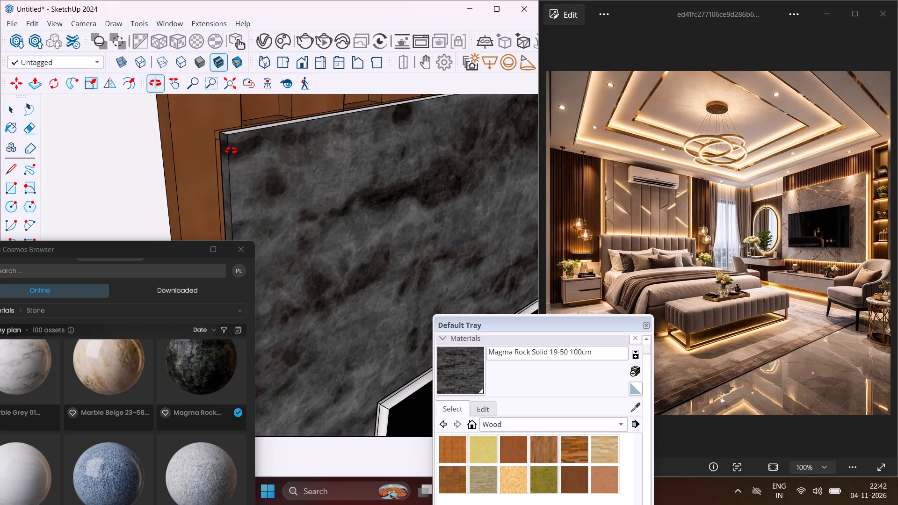
pyautogui.moveTo(231, 151); pyautogui.dragTo(236, 158, button='middle')
pyautogui.scroll(3, 242, 143)
pyautogui.click(240, 140)
# Paint the TV backing panel's unpainted thin side edge, beside the display shelves, with Magma Rock Solid 19-50 100cm.
pyautogui.moveTo(281, 146); pyautogui.dragTo(258, 146, button='middle')
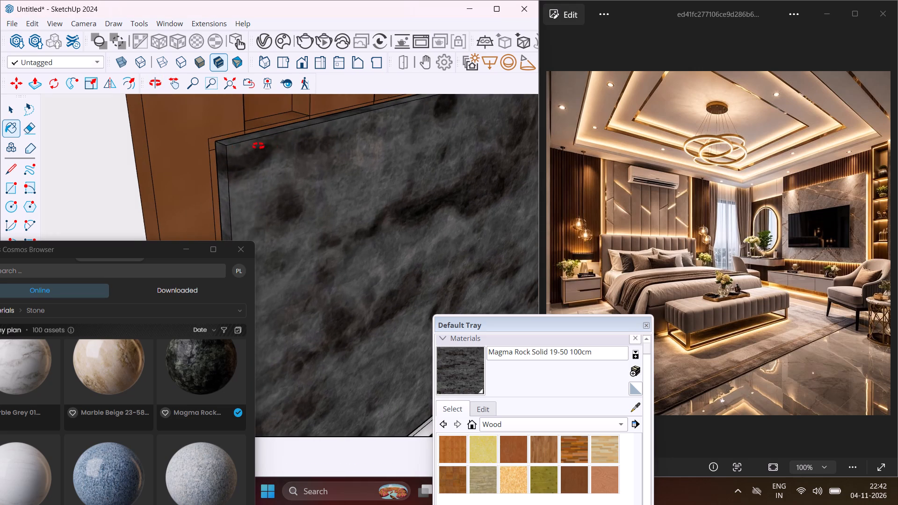
pyautogui.moveTo(258, 146); pyautogui.dragTo(139, 136, button='middle')
pyautogui.scroll(-5, 155, 157)
pyautogui.moveTo(423, 159); pyautogui.dragTo(232, 136, button='middle')
pyautogui.scroll(-12, 219, 139)
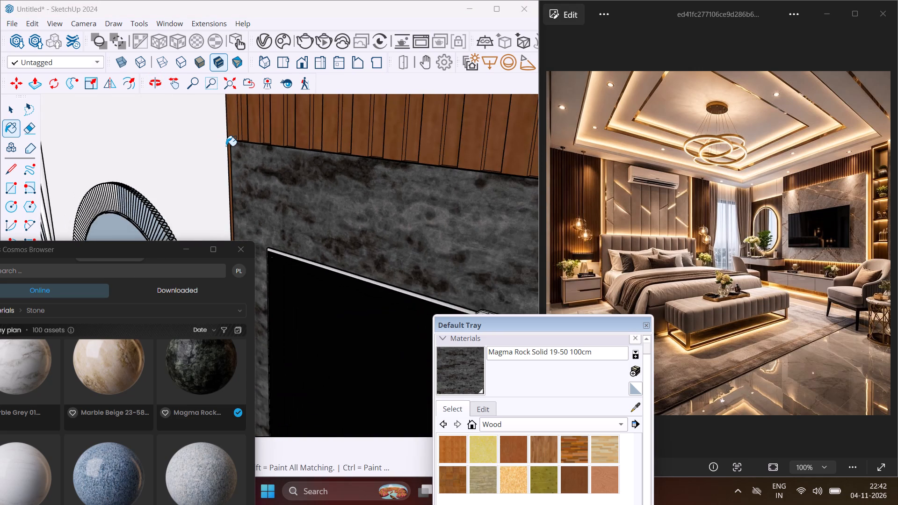
pyautogui.scroll(-10, 226, 146)
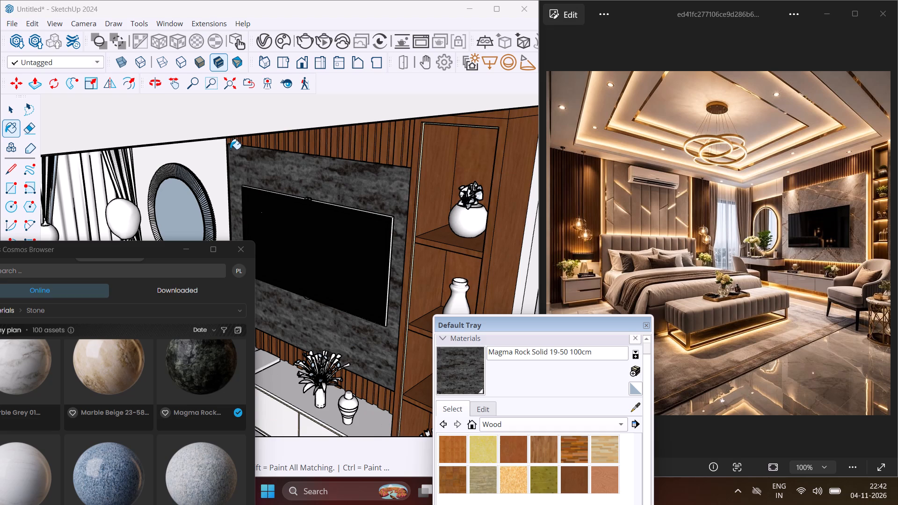
pyautogui.scroll(10, 333, 182)
pyautogui.moveTo(333, 182); pyautogui.dragTo(371, 185, button='middle')
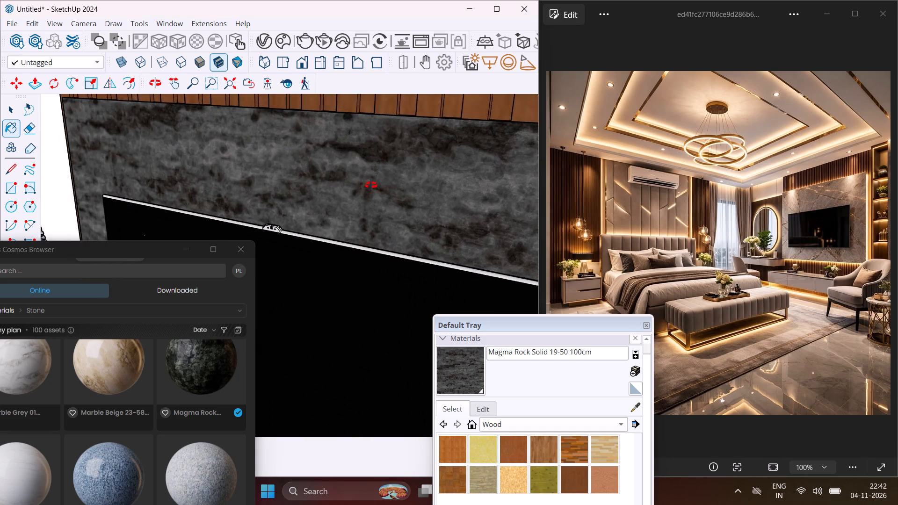
pyautogui.moveTo(371, 185); pyautogui.dragTo(387, 186, button='middle')
pyautogui.scroll(1, 387, 186)
pyautogui.scroll(-10, 278, 195)
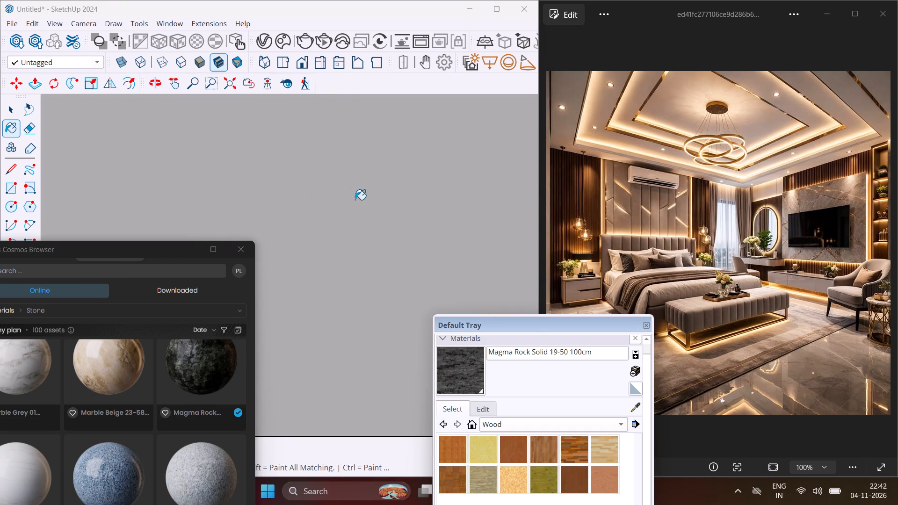
pyautogui.moveTo(355, 200); pyautogui.dragTo(364, 108, button='middle')
pyautogui.scroll(-6, 362, 137)
pyautogui.scroll(-7, 326, 231)
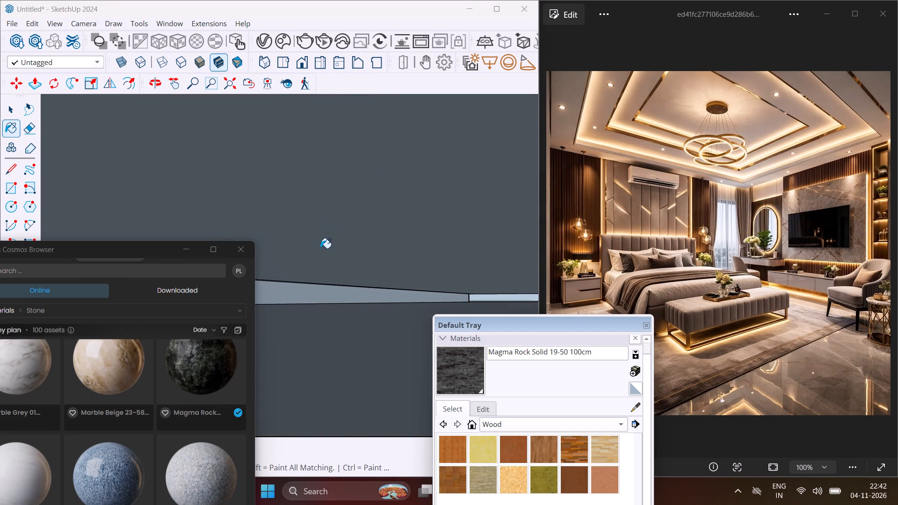
pyautogui.scroll(-15, 320, 248)
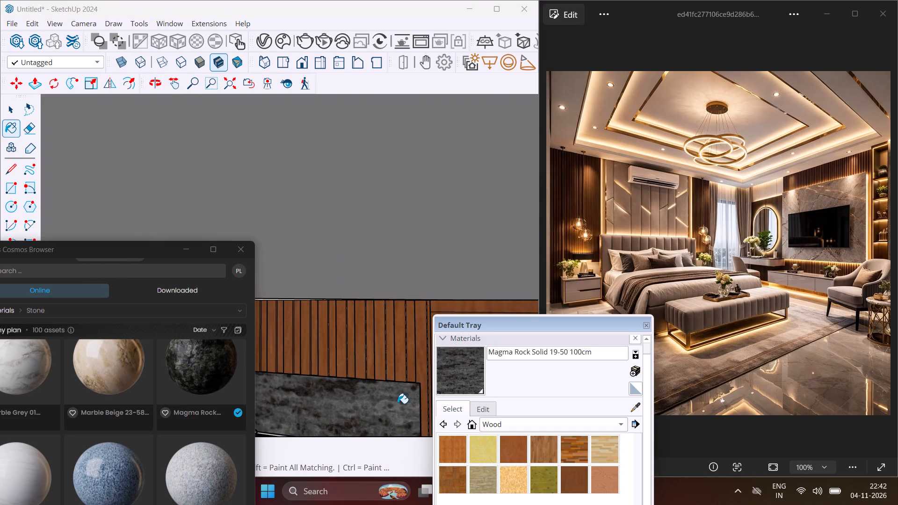
pyautogui.scroll(9, 398, 404)
pyautogui.moveTo(415, 391); pyautogui.dragTo(425, 375, button='middle')
pyautogui.scroll(-9, 373, 330)
pyautogui.scroll(5, 415, 368)
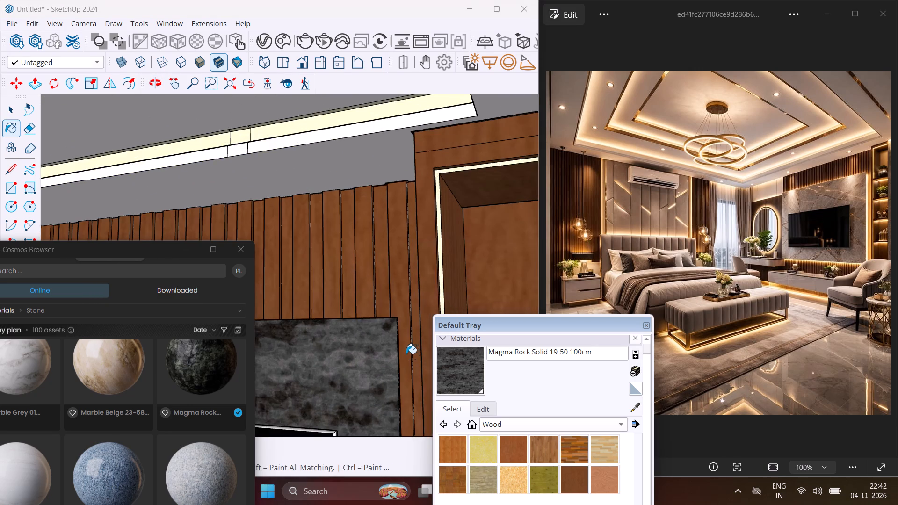
pyautogui.scroll(9, 404, 351)
pyautogui.scroll(13, 398, 338)
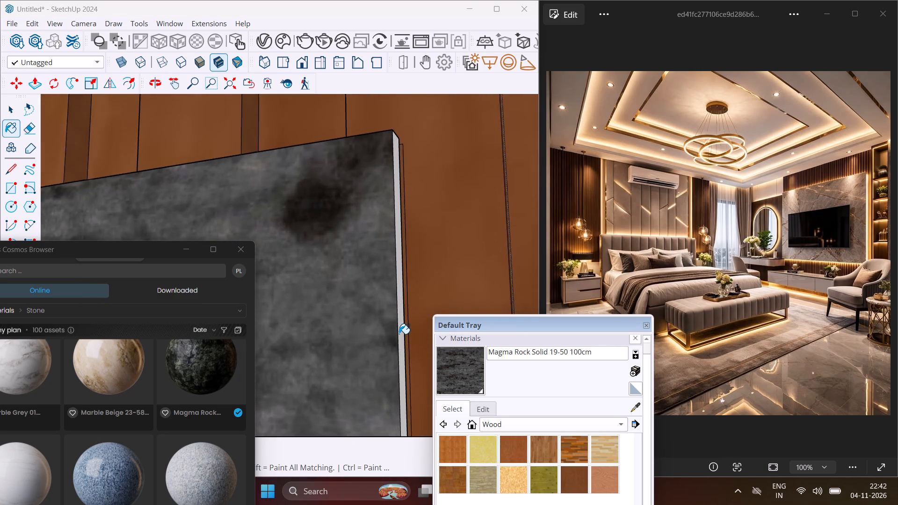
pyautogui.click(401, 330)
# Paint the thin bottom edge face of the TV backing panel with Magma Rock Solid 19-50 100cm.
pyautogui.scroll(-15, 360, 308)
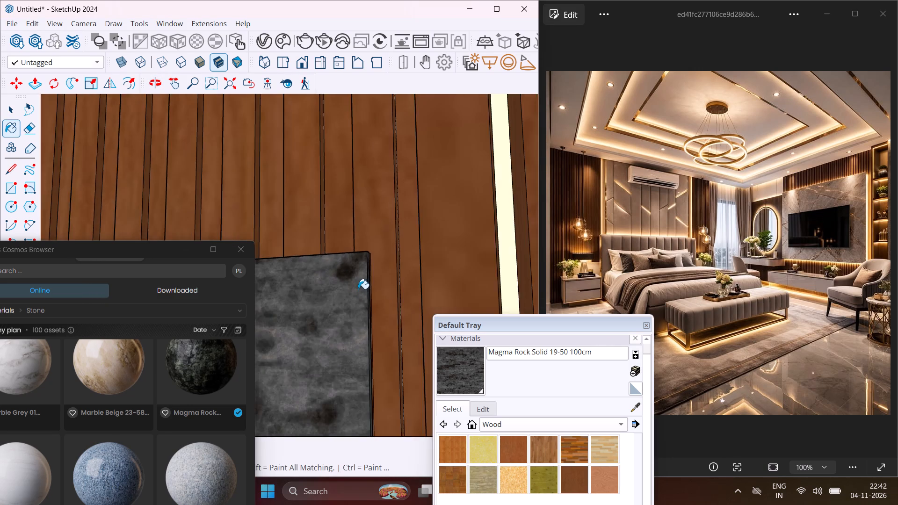
pyautogui.scroll(-18, 359, 288)
pyautogui.scroll(-6, 359, 283)
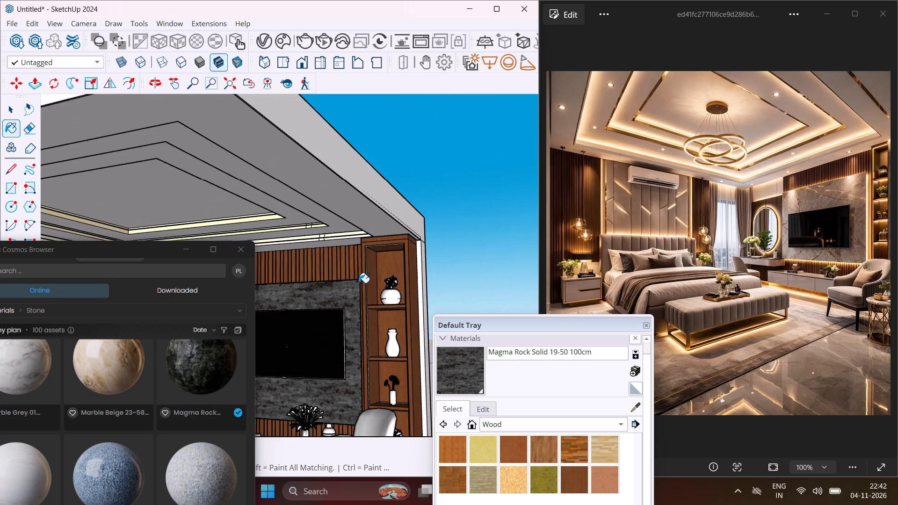
pyautogui.scroll(-3, 359, 283)
pyautogui.scroll(6, 293, 383)
pyautogui.moveTo(293, 383); pyautogui.dragTo(326, 374, button='middle')
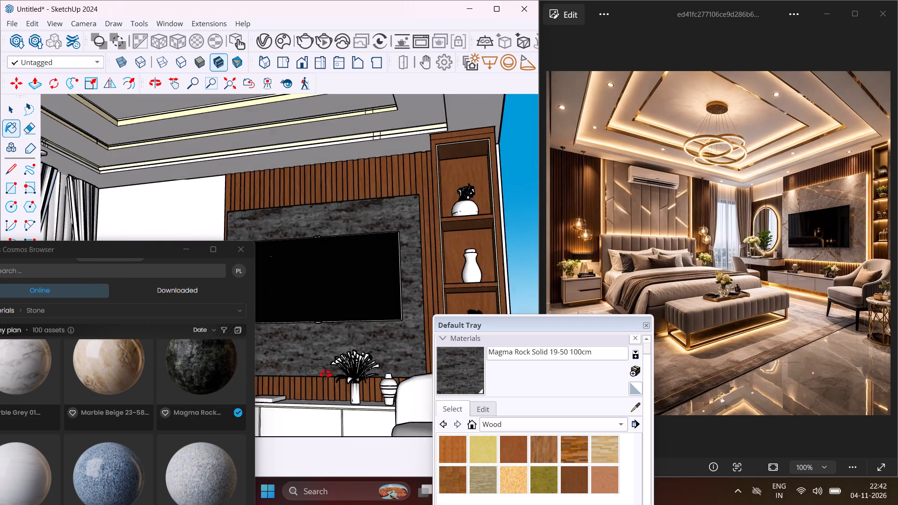
pyautogui.moveTo(326, 374); pyautogui.dragTo(408, 378, button='middle')
pyautogui.scroll(11, 364, 375)
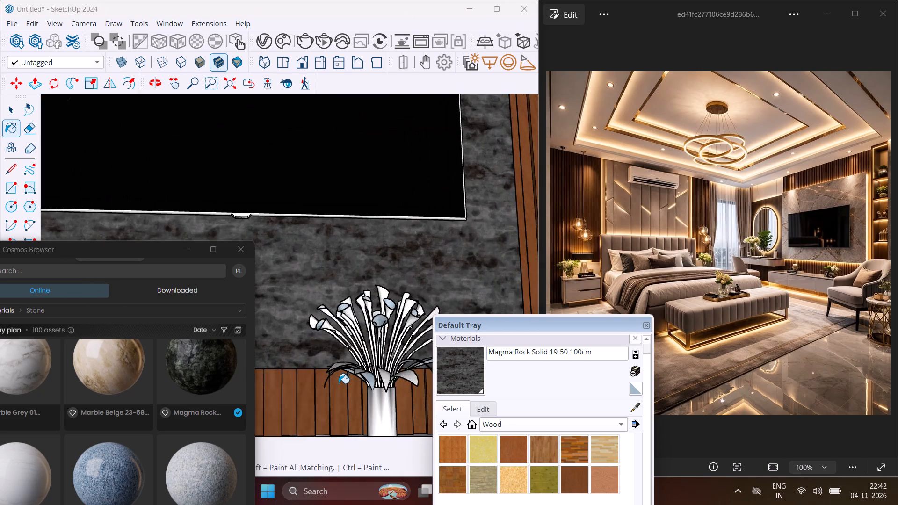
pyautogui.scroll(11, 339, 383)
pyautogui.moveTo(326, 368); pyautogui.dragTo(422, 315, button='middle')
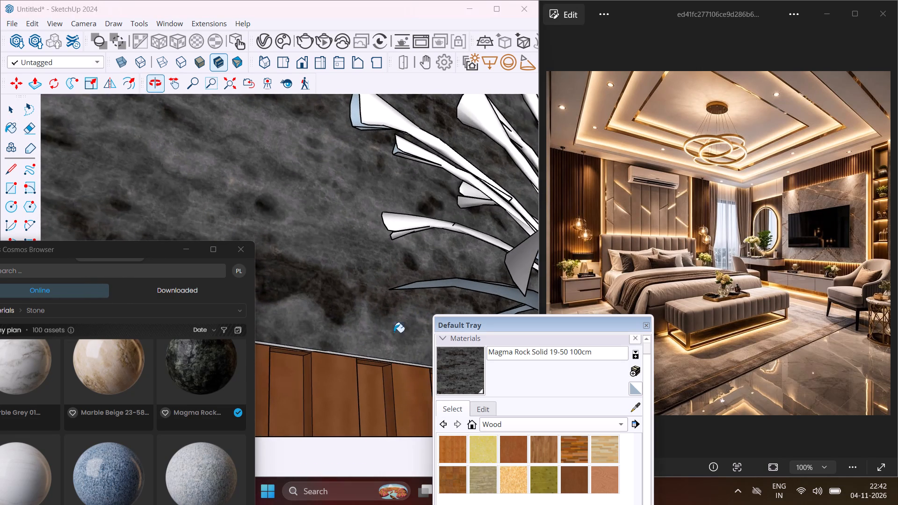
pyautogui.scroll(7, 340, 347)
pyautogui.moveTo(328, 360); pyautogui.dragTo(374, 349, button='middle')
pyautogui.scroll(3, 334, 356)
pyautogui.click(328, 358)
# Inspect the painted lower edge of the TV panel and review the TV wall within the whole bedroom.
pyautogui.moveTo(346, 331); pyautogui.dragTo(325, 422, button='middle')
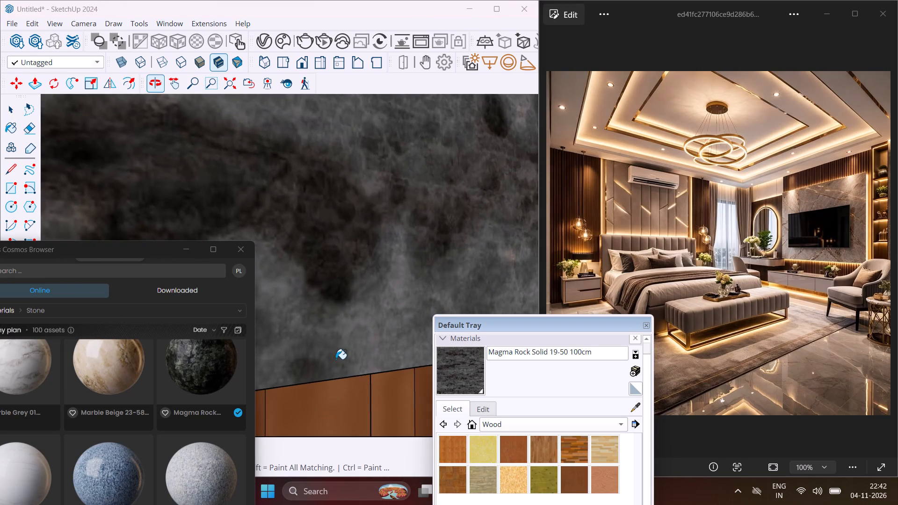
pyautogui.scroll(-8, 330, 348)
pyautogui.scroll(1, 349, 334)
pyautogui.scroll(-3, 349, 334)
pyautogui.moveTo(355, 334); pyautogui.dragTo(273, 320, button='middle')
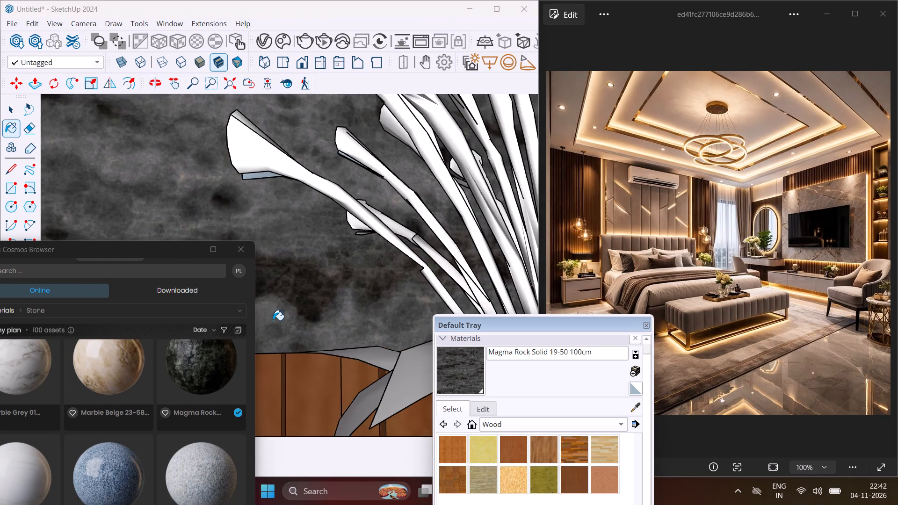
pyautogui.scroll(-19, 273, 320)
pyautogui.moveTo(350, 301); pyautogui.dragTo(347, 300, button='middle')
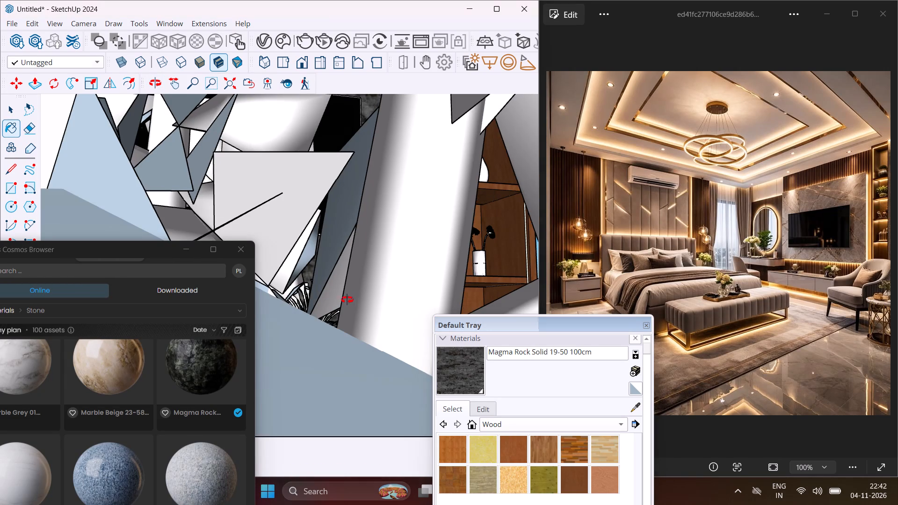
pyautogui.moveTo(347, 300); pyautogui.dragTo(281, 298, button='middle')
pyautogui.scroll(-13, 273, 303)
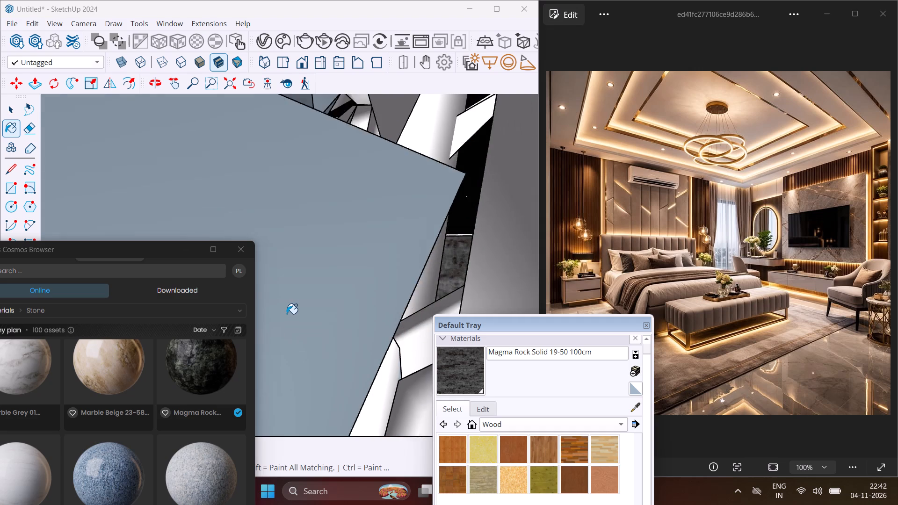
pyautogui.scroll(-18, 287, 314)
pyautogui.scroll(-12, 291, 317)
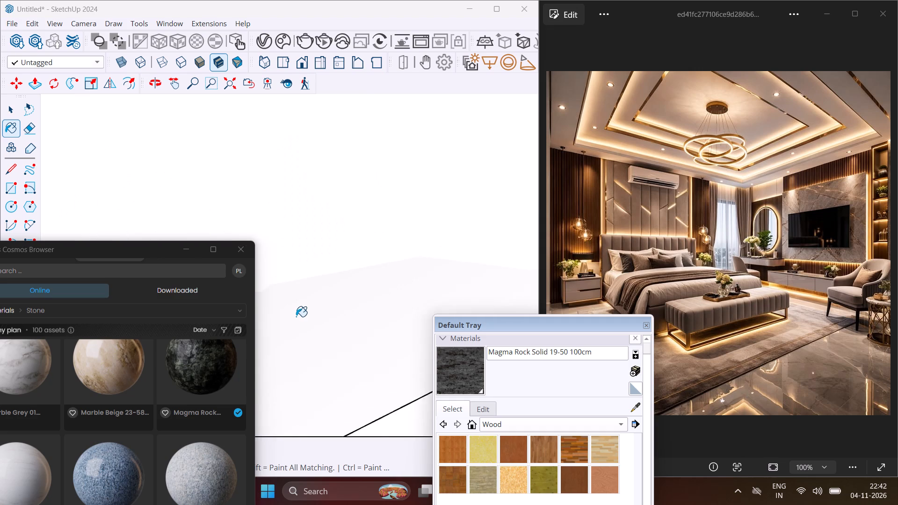
pyautogui.scroll(-12, 296, 317)
pyautogui.scroll(-14, 299, 320)
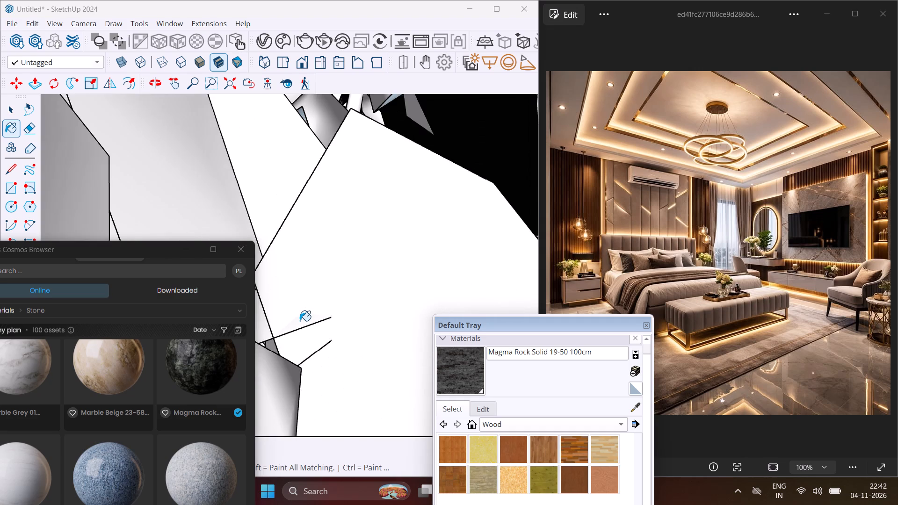
pyautogui.scroll(-19, 300, 321)
pyautogui.scroll(-14, 302, 323)
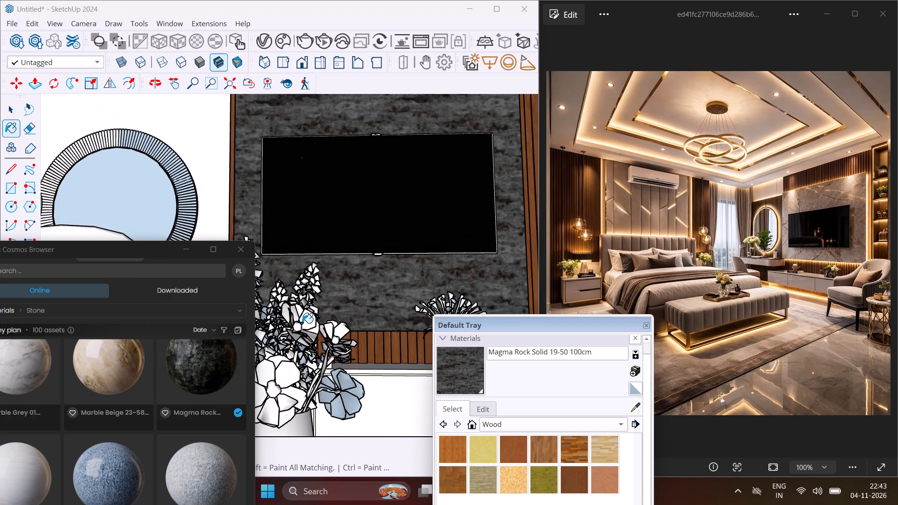
pyautogui.scroll(-19, 302, 323)
pyautogui.scroll(-15, 302, 323)
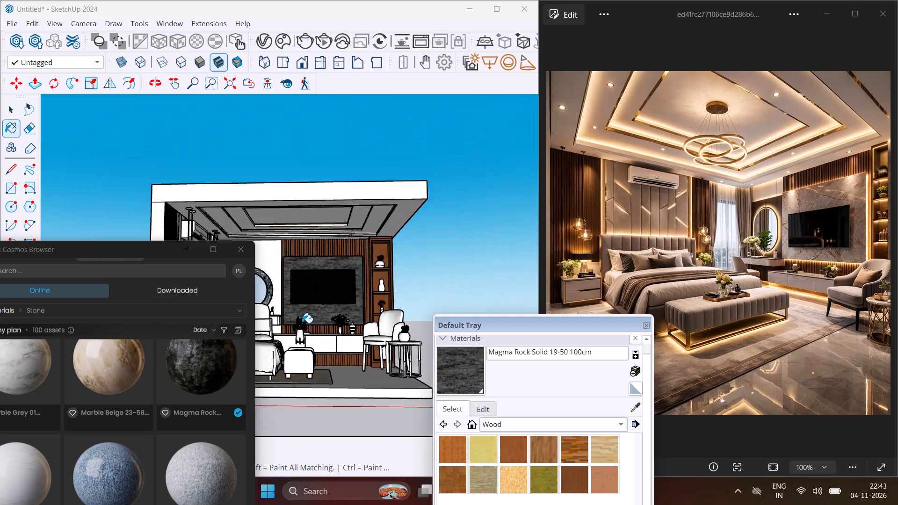
pyautogui.scroll(-1, 302, 323)
pyautogui.moveTo(315, 379); pyautogui.dragTo(255, 425, button='middle')
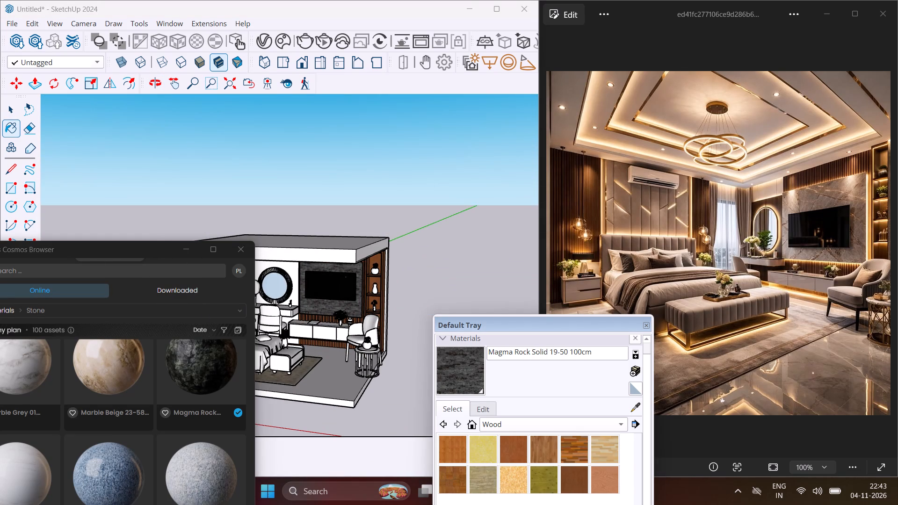
# Open the V-Ray Asset Editor and bring the Chaos Cosmos browser window fully into view over it.
pyautogui.click(282, 37)
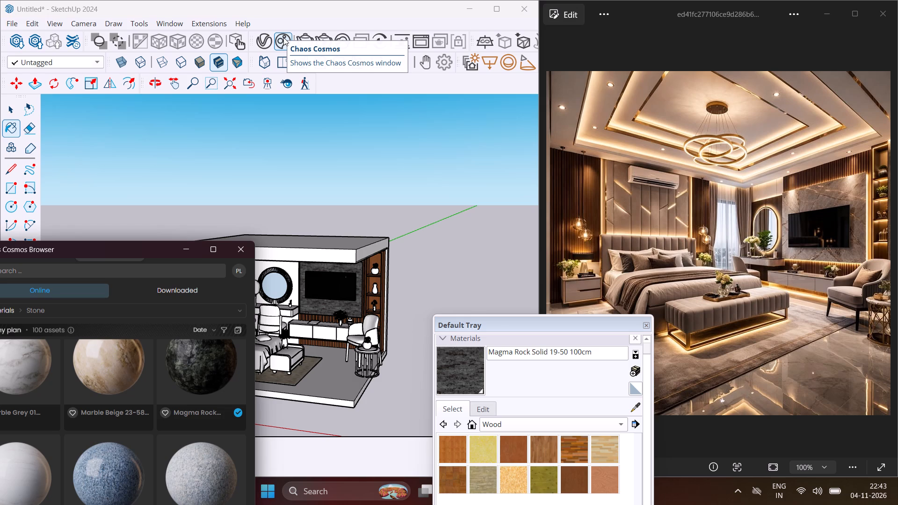
pyautogui.click(256, 41)
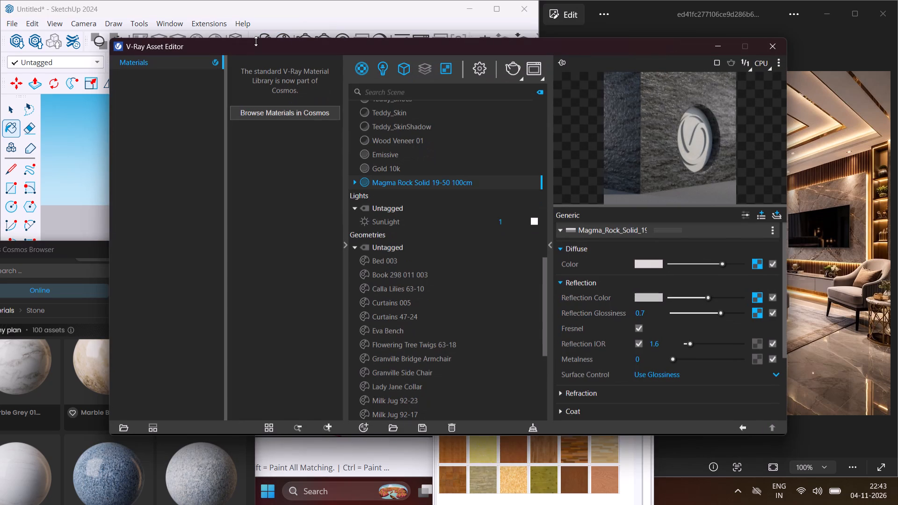
pyautogui.click(80, 246)
pyautogui.moveTo(94, 250); pyautogui.dragTo(192, 71)
pyautogui.scroll(3, 225, 256)
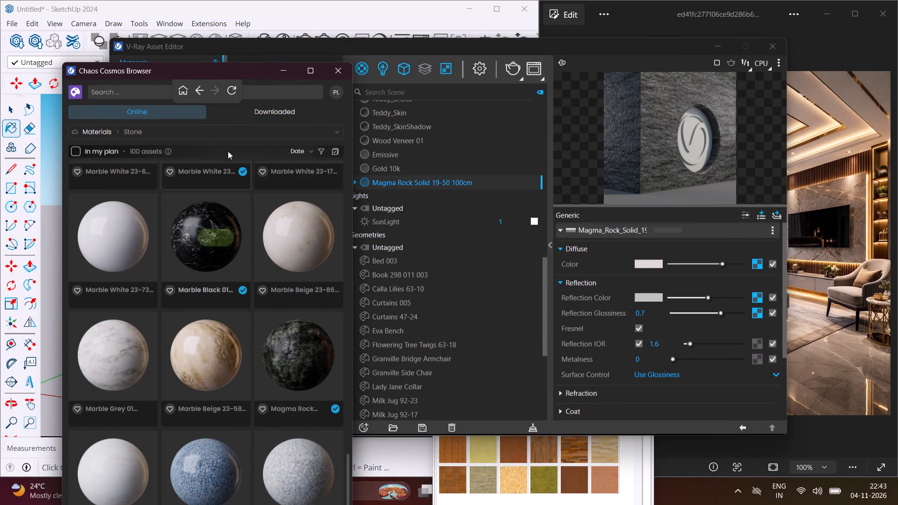
# Browse the Tiles materials in the Cosmos library and import Tiles Simple J01 100cm into the scene.
pyautogui.click(225, 136)
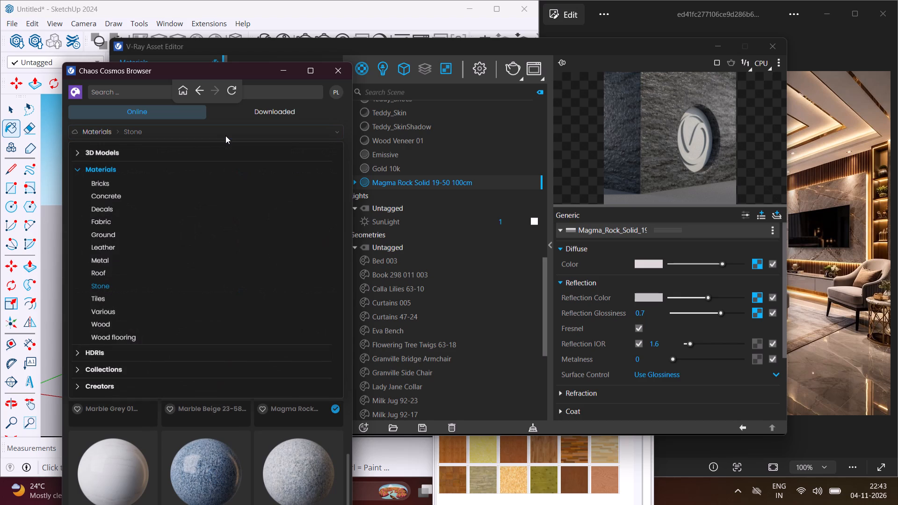
pyautogui.click(100, 302)
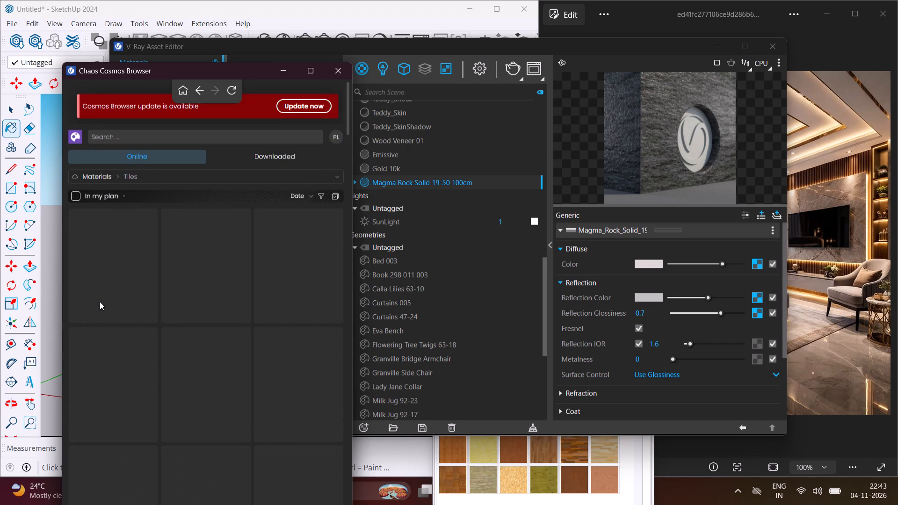
pyautogui.scroll(-3, 107, 341)
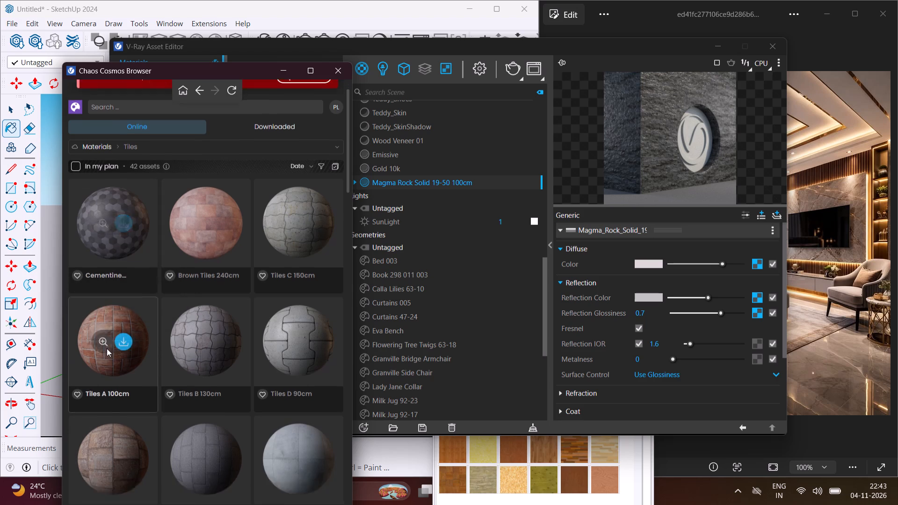
pyautogui.scroll(-5, 107, 350)
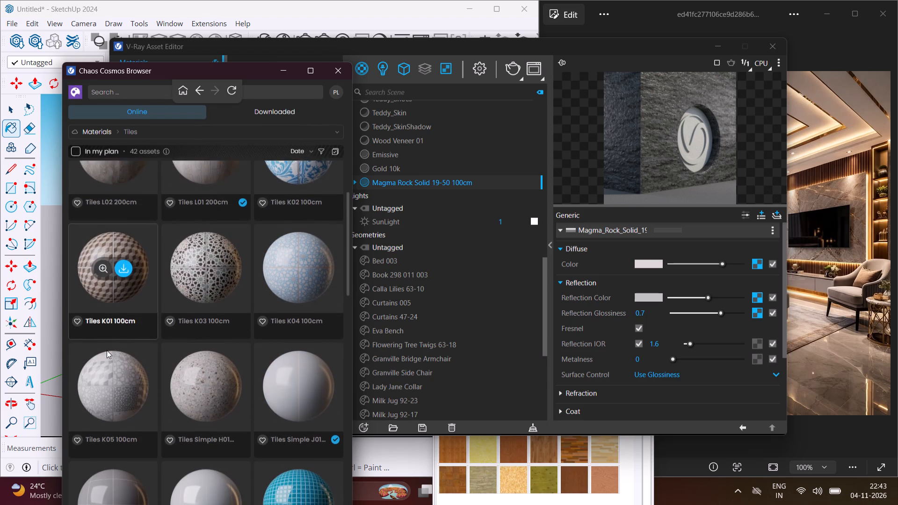
pyautogui.scroll(-1, 107, 350)
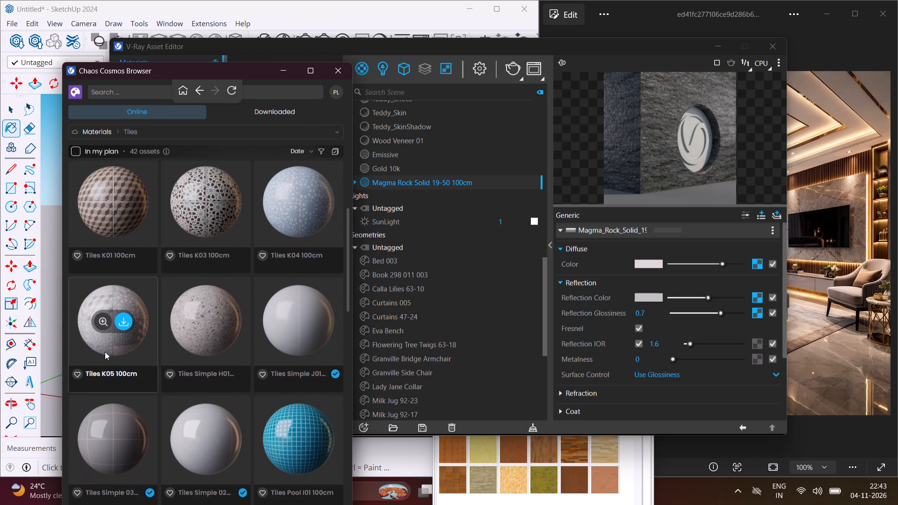
pyautogui.scroll(-3, 168, 365)
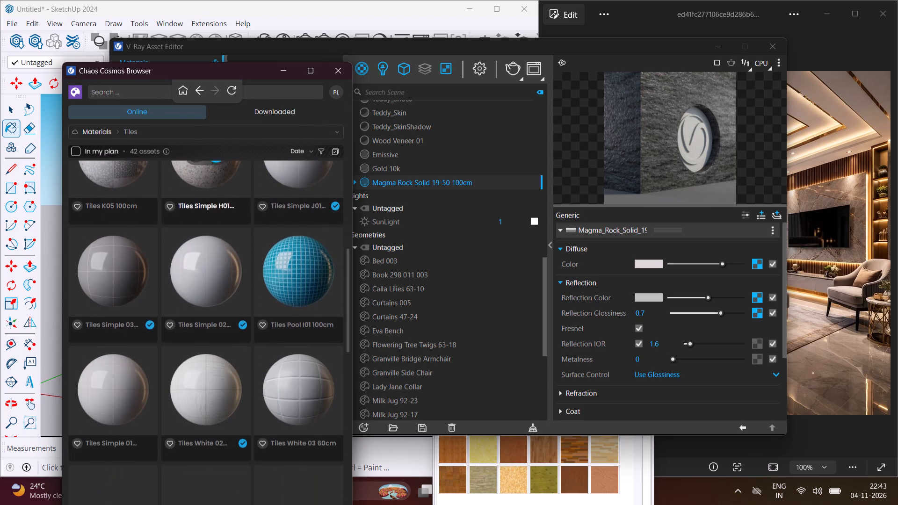
pyautogui.scroll(-13, 168, 365)
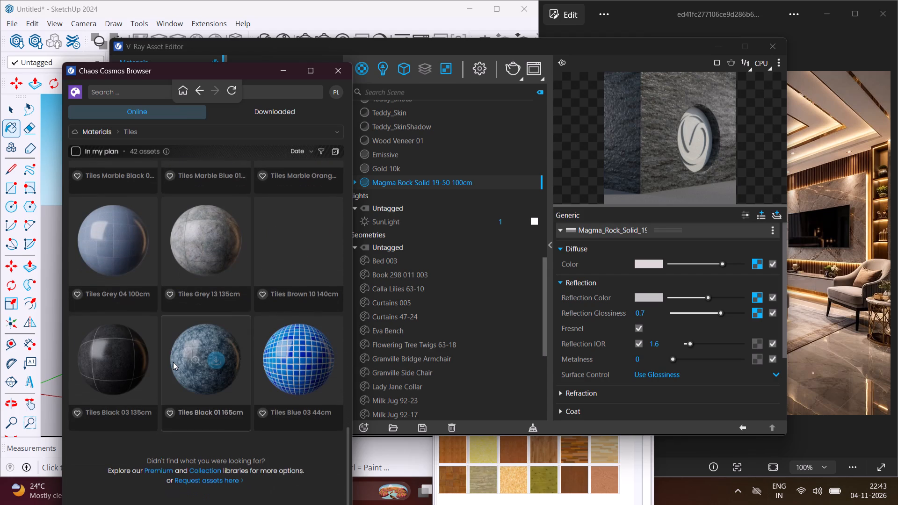
pyautogui.scroll(9, 173, 361)
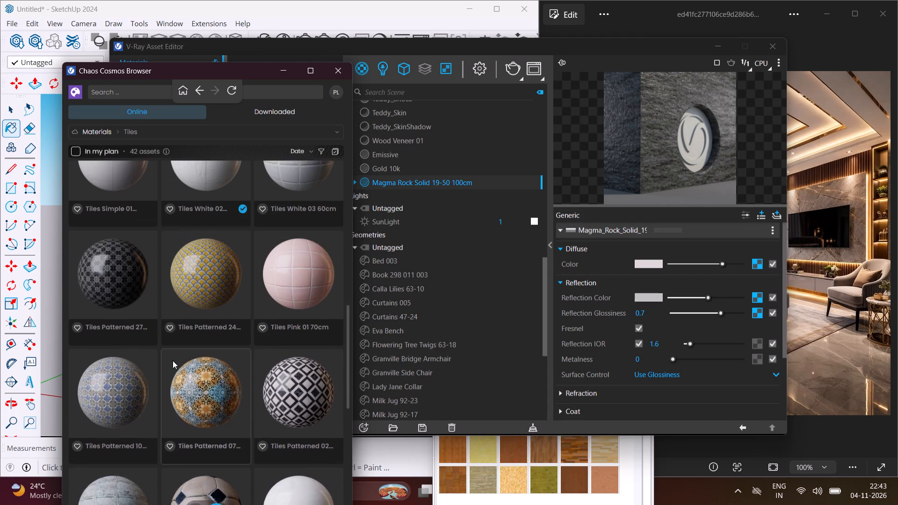
pyautogui.scroll(5, 173, 361)
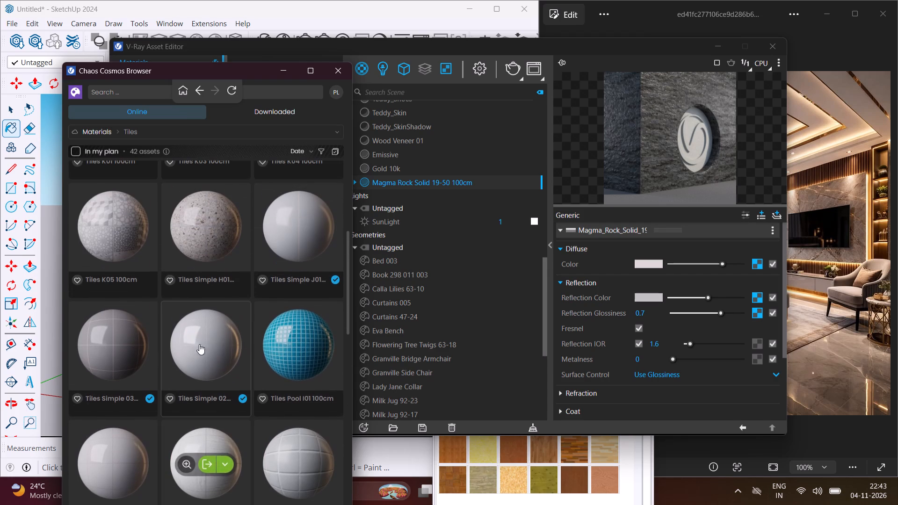
pyautogui.click(302, 227)
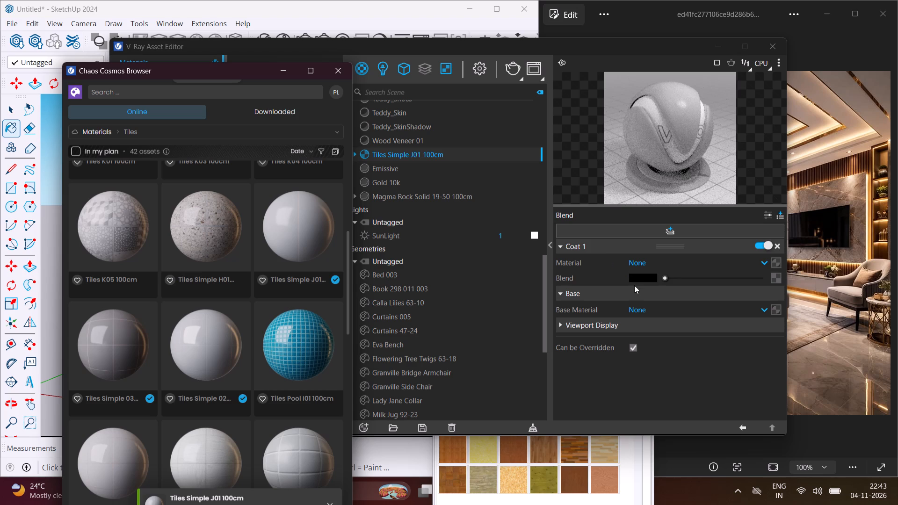
# Preview Tiles Simple J01 100cm on the Wall swatch scene, and switch its preview to Floor.
pyautogui.click(778, 64)
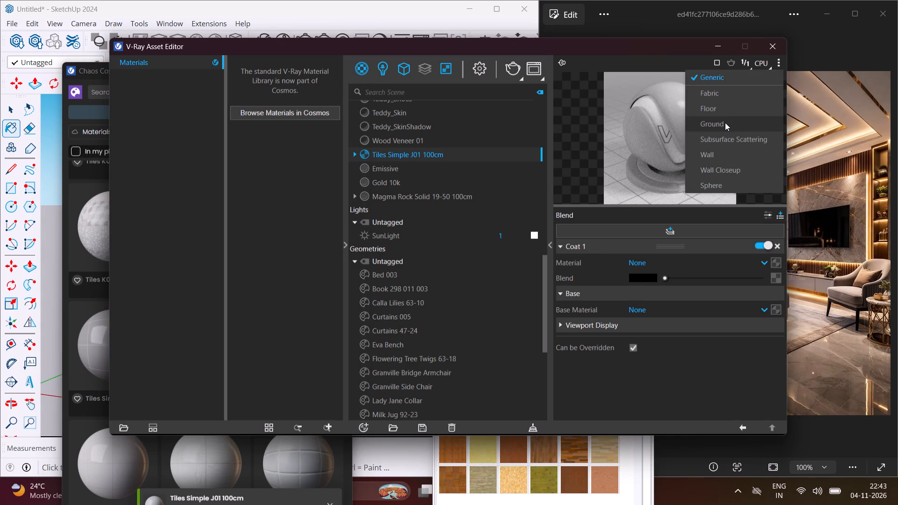
pyautogui.click(730, 149)
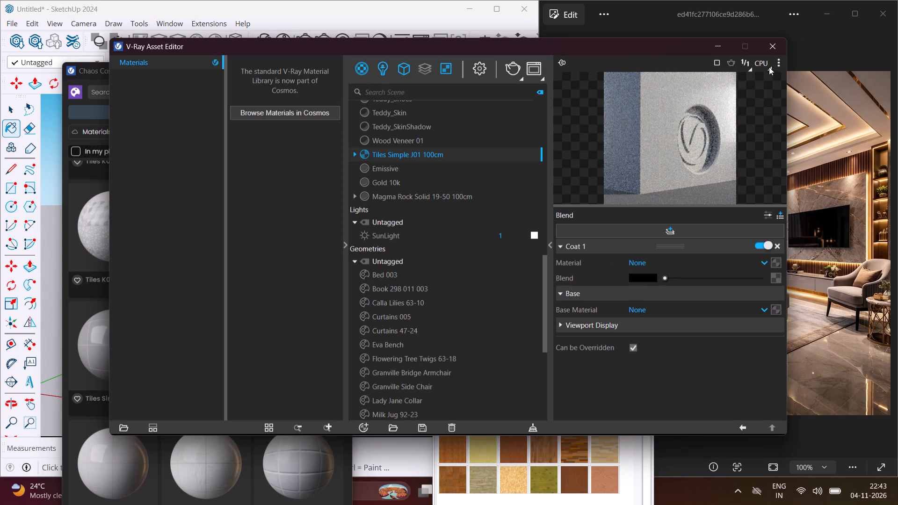
pyautogui.click(777, 60)
pyautogui.click(741, 104)
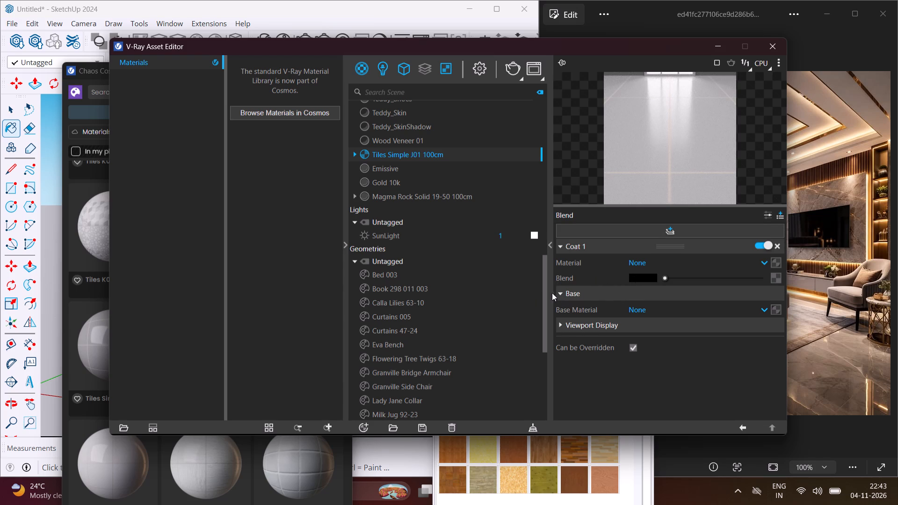
# Paint the bedroom floor with Tiles Simple J01 100cm.
pyautogui.click(461, 156)
pyautogui.click(461, 156)
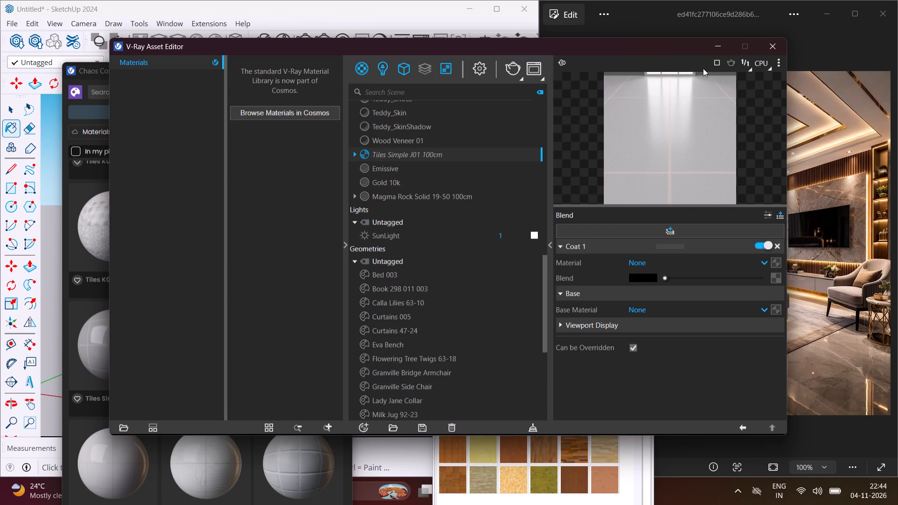
pyautogui.click(716, 51)
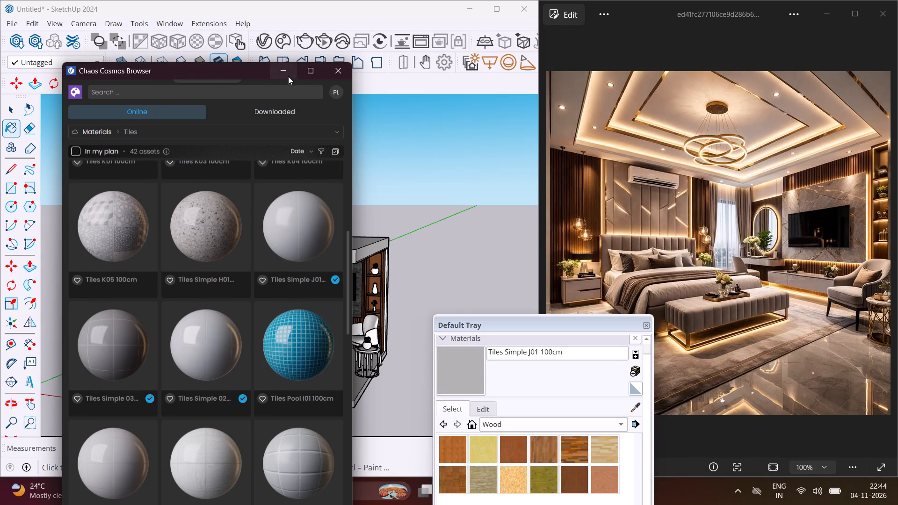
pyautogui.click(288, 76)
pyautogui.scroll(3, 335, 384)
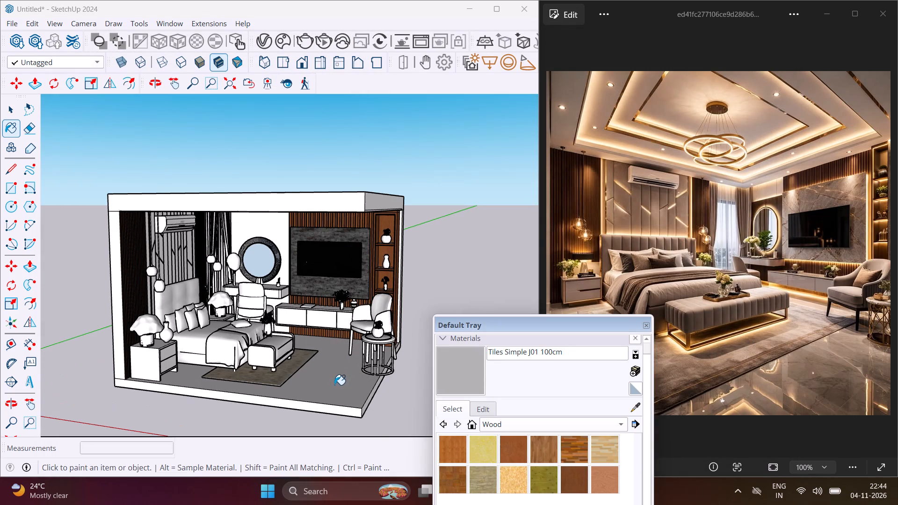
pyautogui.click(489, 358)
pyautogui.click(474, 368)
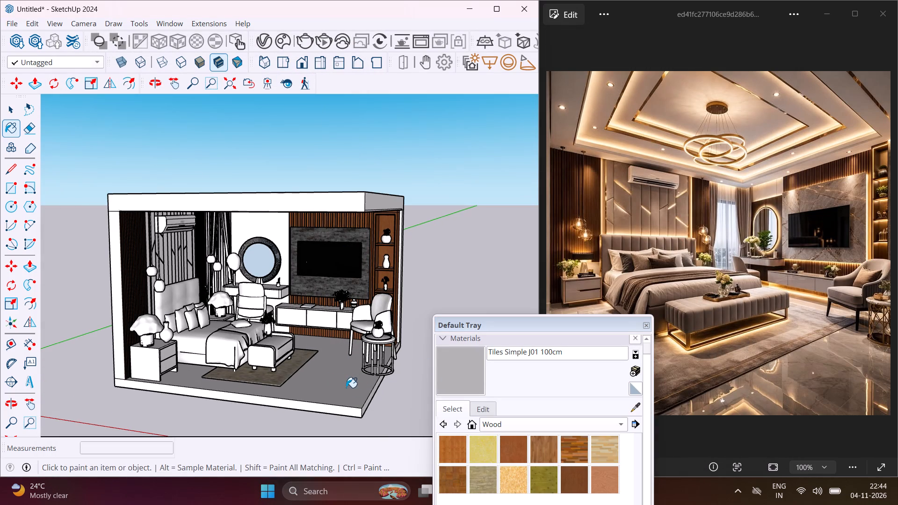
pyautogui.click(344, 388)
pyautogui.press('Escape')
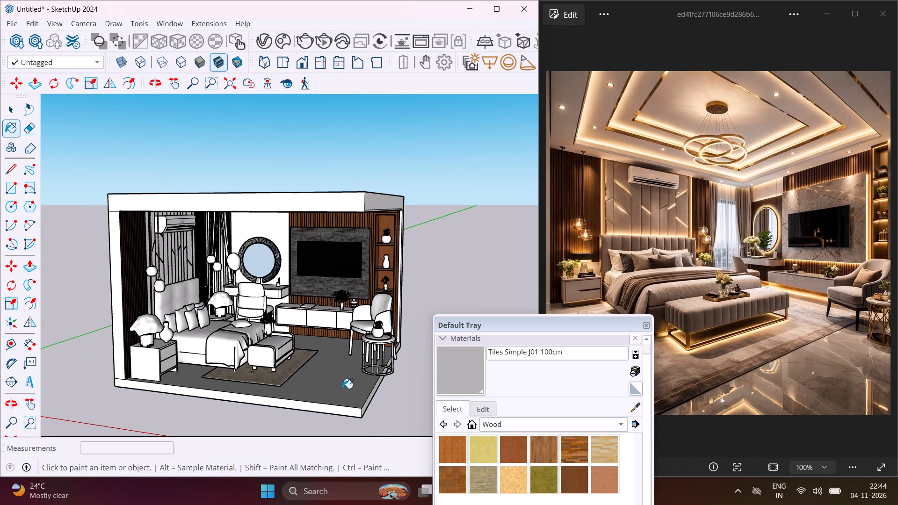
pyautogui.press('space')
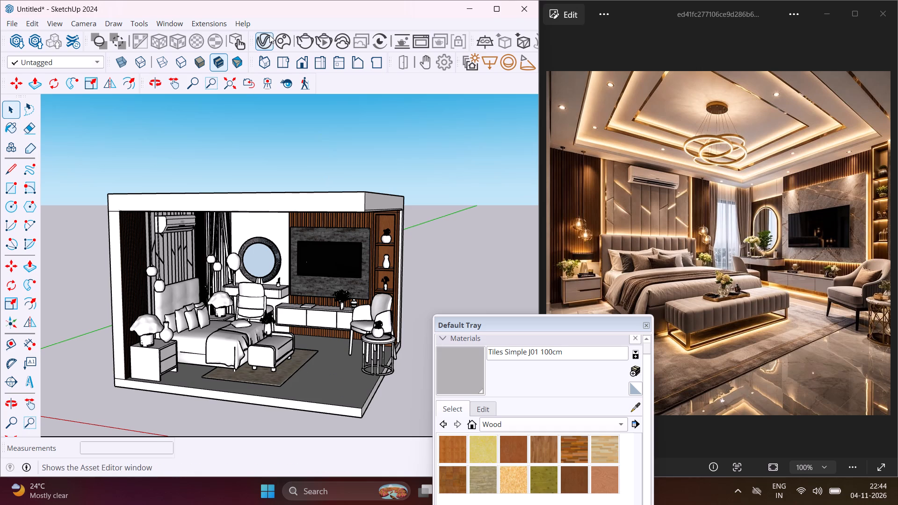
# Create a new Generic V-Ray material and set its diffuse colour to light grey, R 0.777, G 0.773, B 0.773.
pyautogui.click(269, 35)
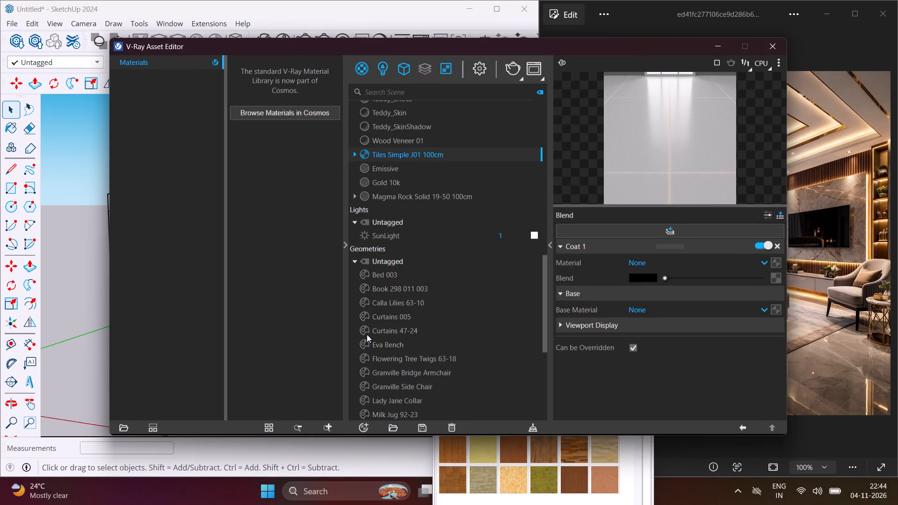
pyautogui.click(362, 425)
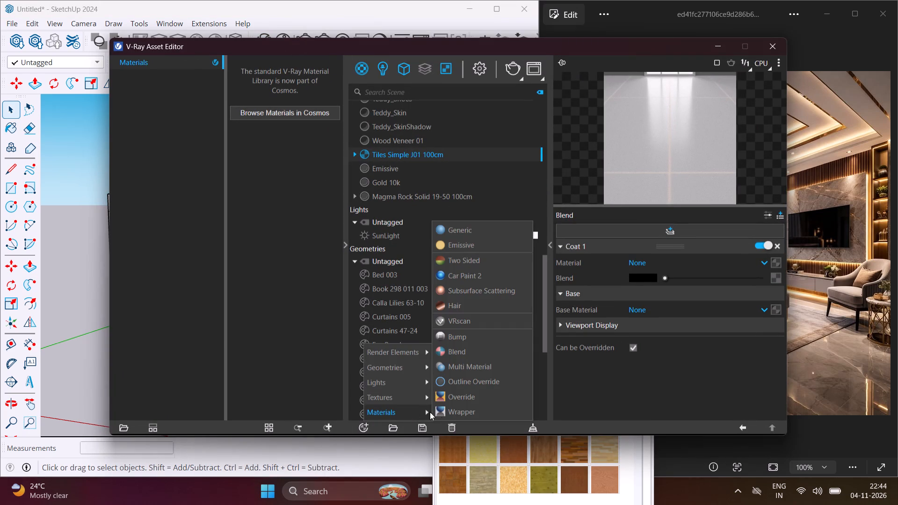
pyautogui.click(456, 229)
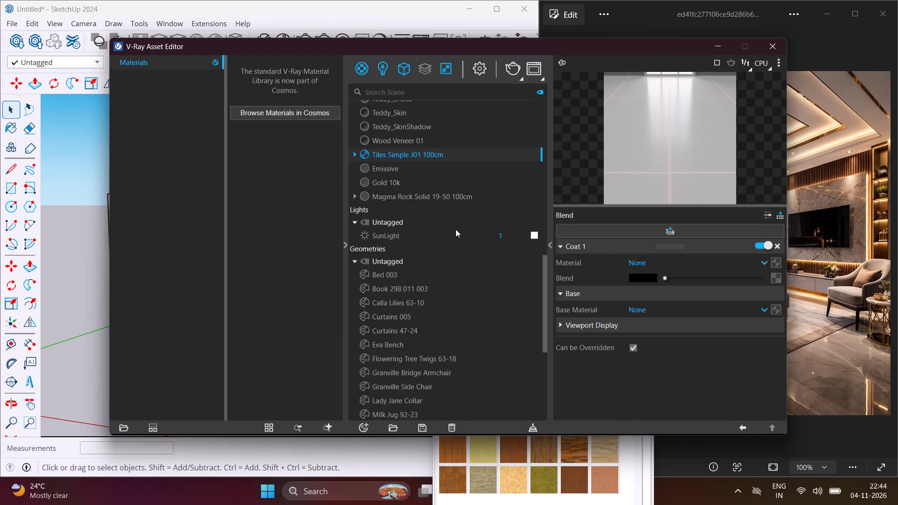
pyautogui.click(656, 262)
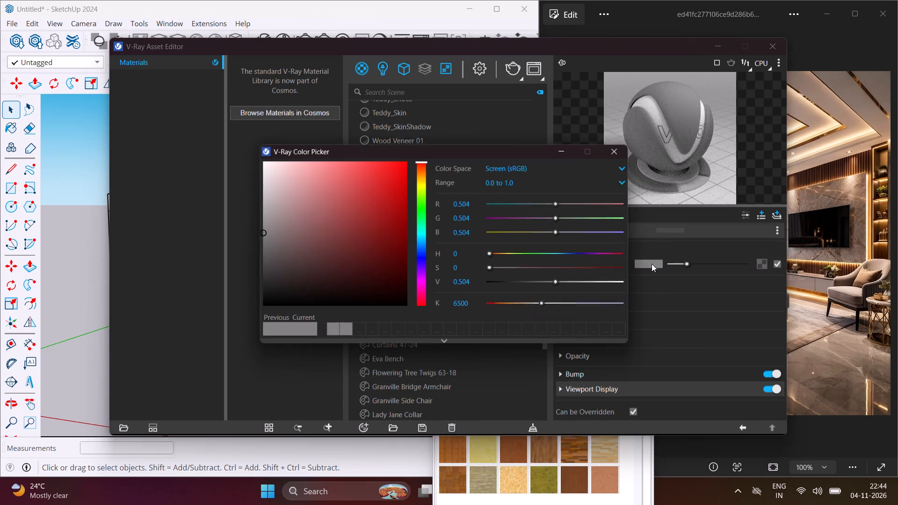
pyautogui.click(266, 189)
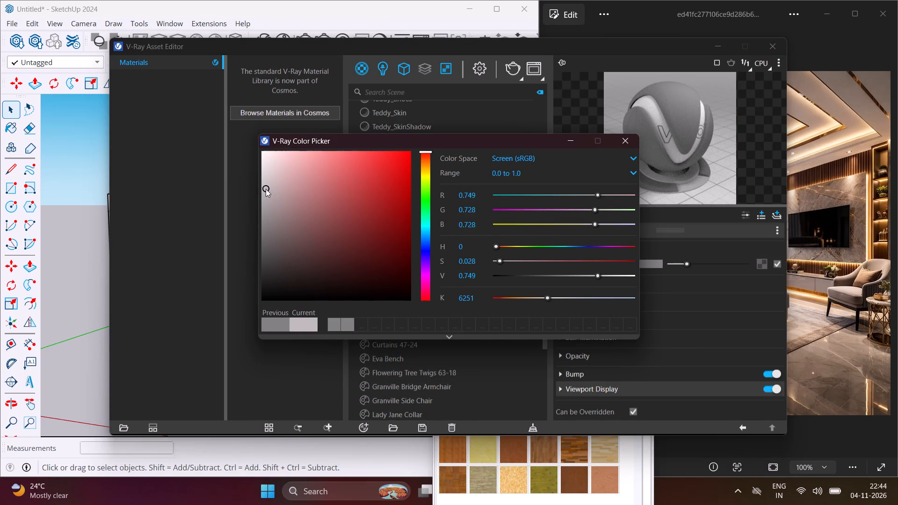
pyautogui.click(262, 185)
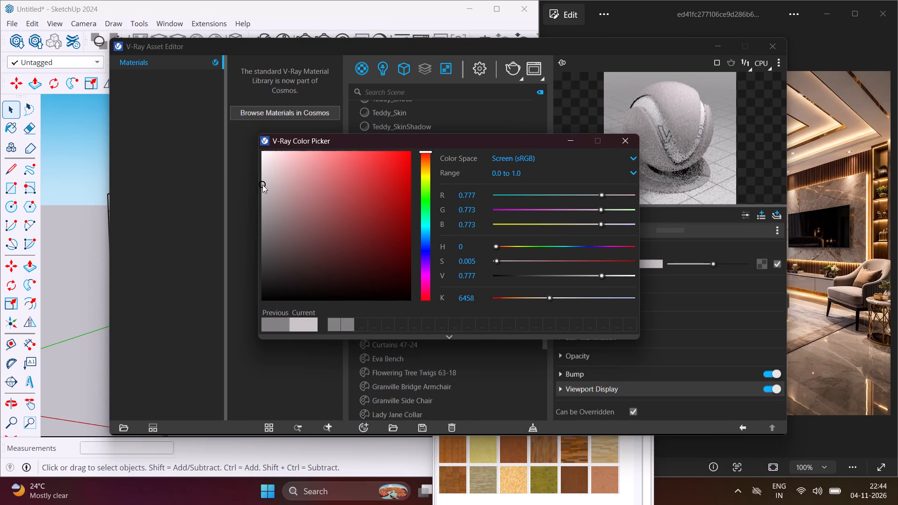
pyautogui.click(569, 140)
# Preview the Generic material on a Wall, and set reflection glossiness to 0.92 and reflection colour to light grey, R 0.78, G 0.768, B 0.768.
pyautogui.click(562, 284)
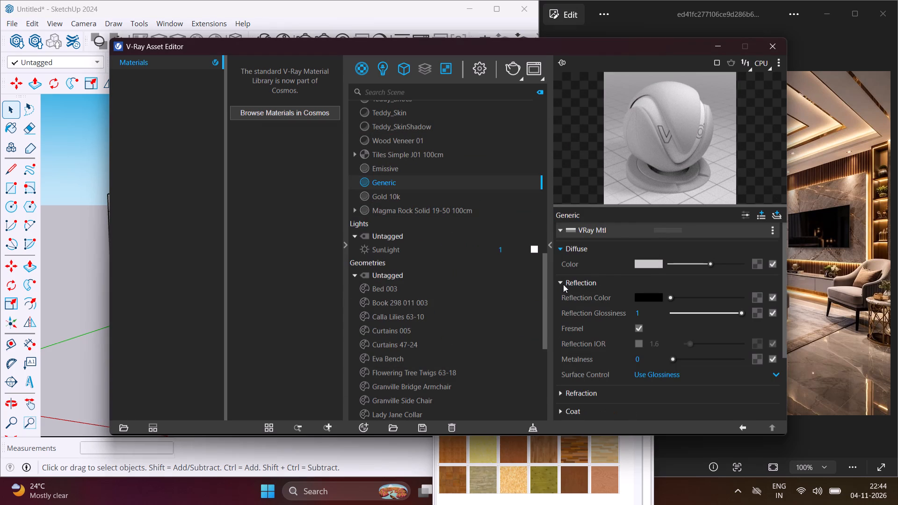
pyautogui.click(780, 65)
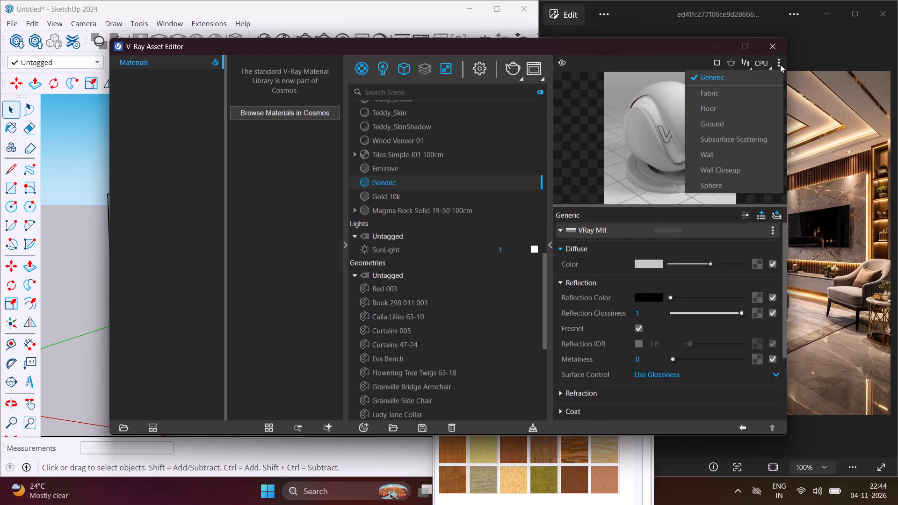
pyautogui.click(736, 151)
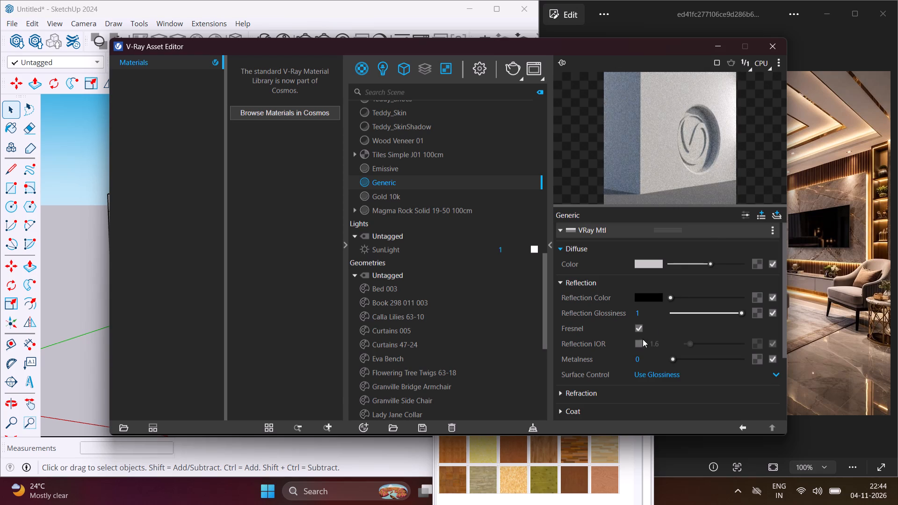
pyautogui.click(736, 311)
pyautogui.click(650, 297)
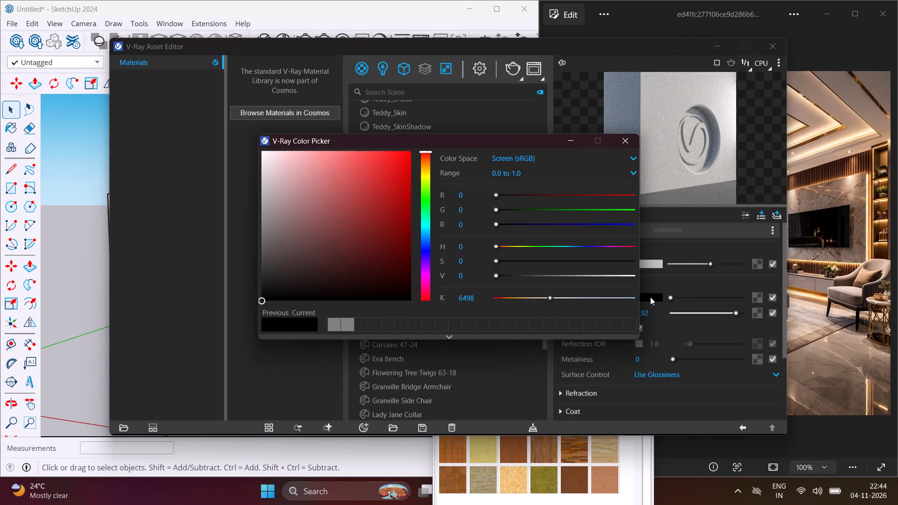
pyautogui.click(264, 184)
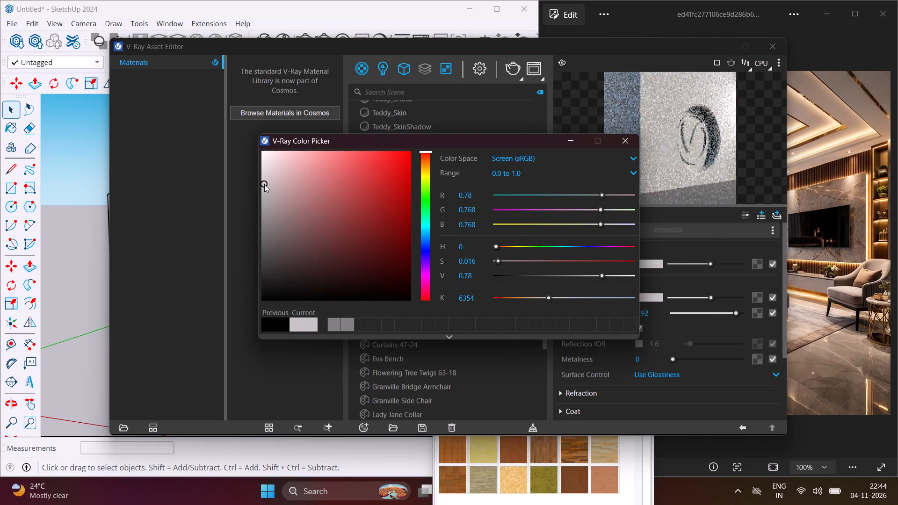
pyautogui.click(563, 141)
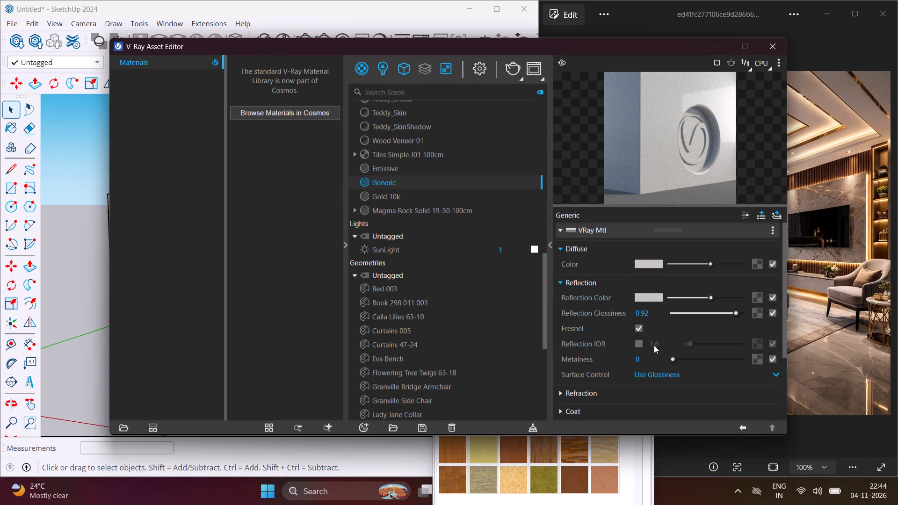
# Enable the Generic material's reflection IOR and set it to 4.
pyautogui.click(637, 343)
pyautogui.click(667, 340)
pyautogui.press('BackSpace')
pyautogui.press('BackSpace')
pyautogui.press('BackSpace')
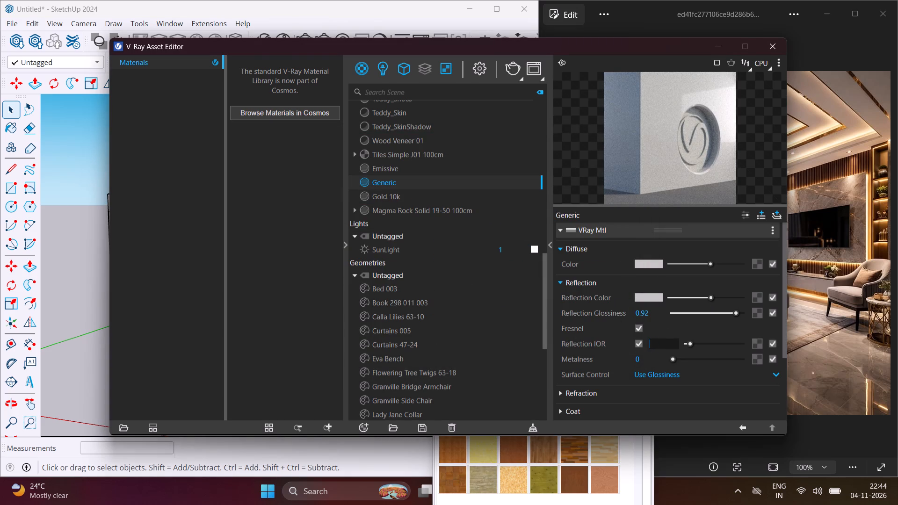
pyautogui.press('4')
pyautogui.press('Return')
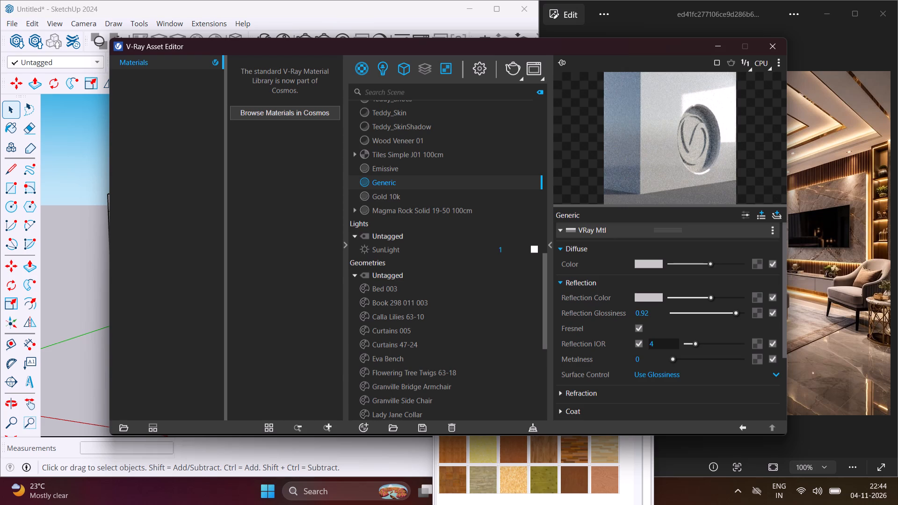
# Paint the side, top, frame and drawer fronts of the nightstand on the near side of the bed with the Generic material.
pyautogui.doubleClick(476, 186)
pyautogui.click(716, 49)
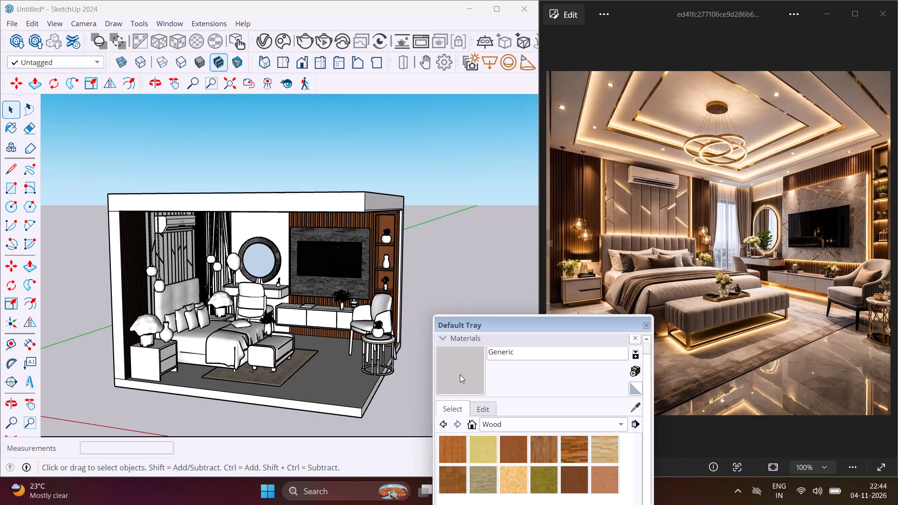
pyautogui.click(452, 381)
pyautogui.scroll(11, 138, 329)
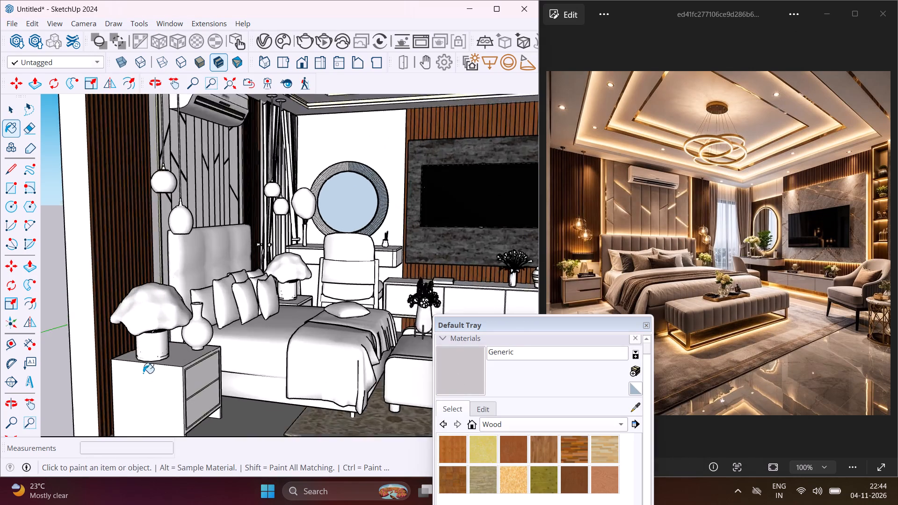
pyautogui.scroll(3, 143, 373)
pyautogui.click(144, 386)
pyautogui.click(190, 353)
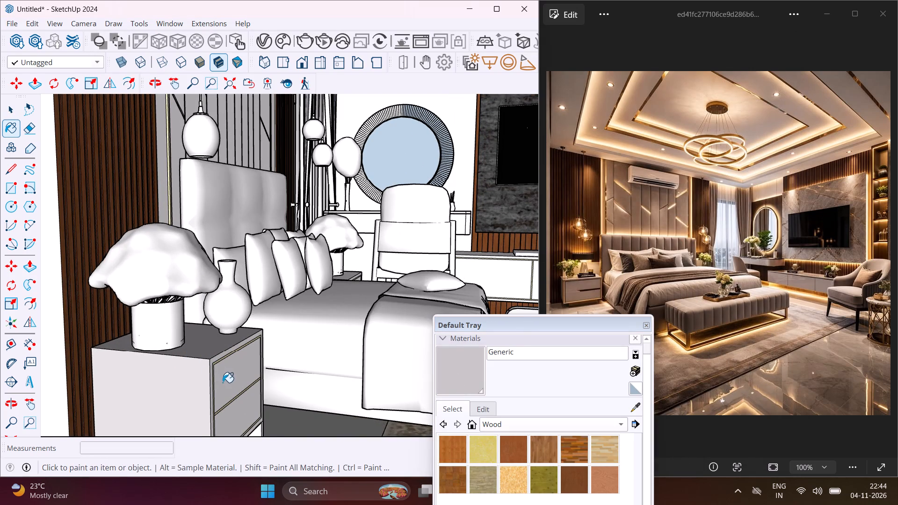
pyautogui.click(223, 382)
pyautogui.scroll(4, 220, 372)
pyautogui.click(209, 359)
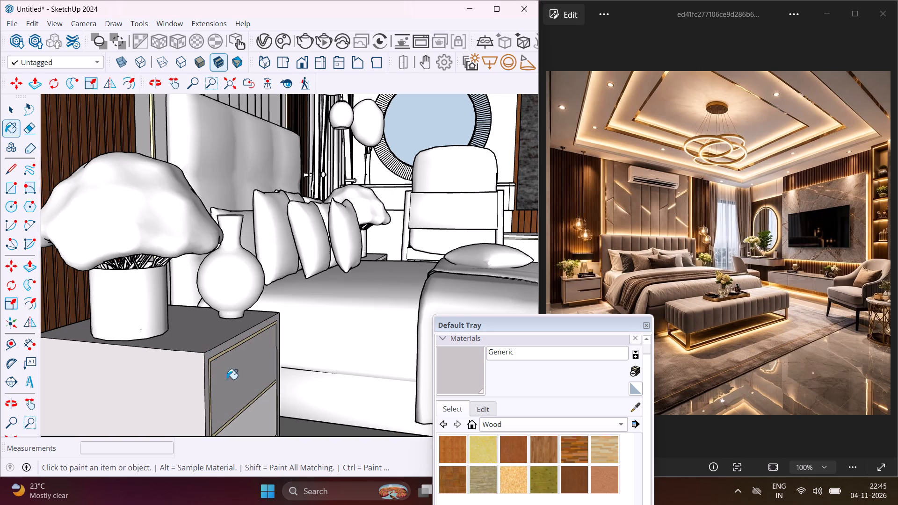
pyautogui.click(245, 422)
# Paint the near nightstand's legs and the exposed faces beneath its drawers with the Generic material.
pyautogui.scroll(-8, 159, 358)
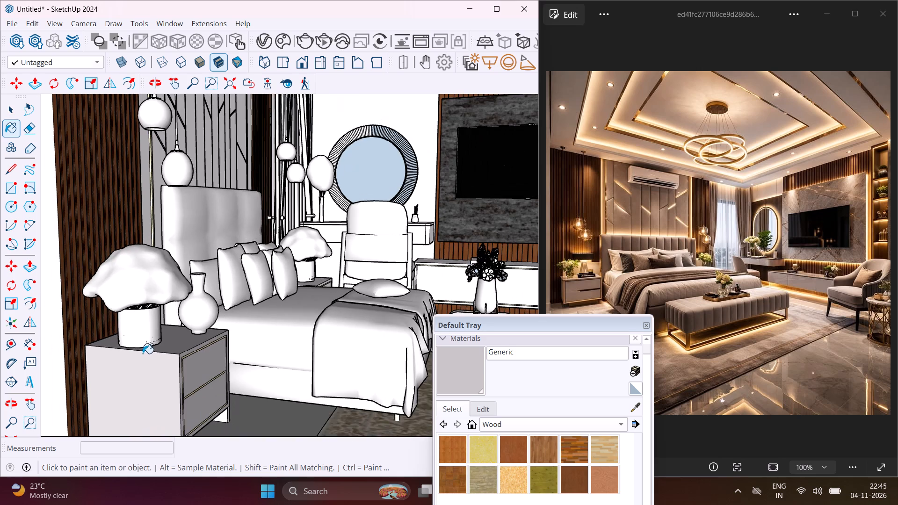
pyautogui.scroll(-1, 143, 353)
pyautogui.scroll(7, 205, 416)
pyautogui.click(223, 405)
pyautogui.scroll(3, 229, 406)
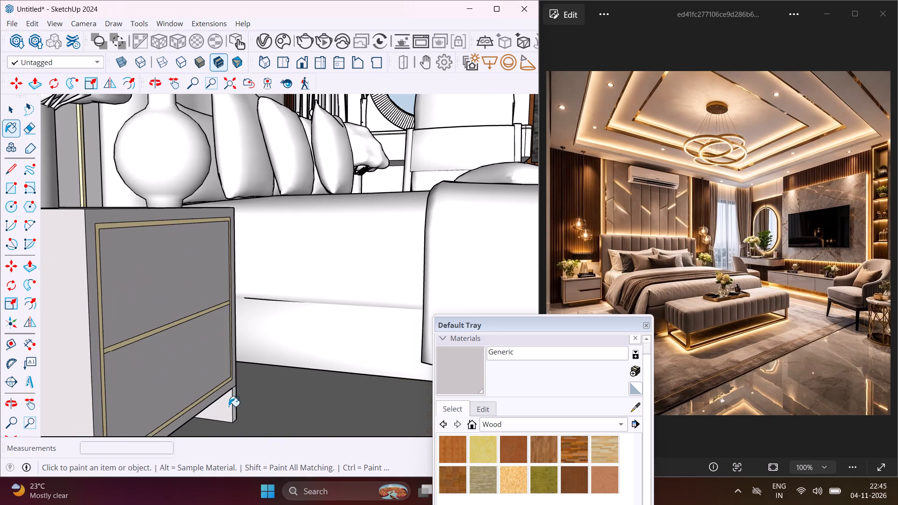
pyautogui.click(233, 400)
pyautogui.scroll(-6, 229, 353)
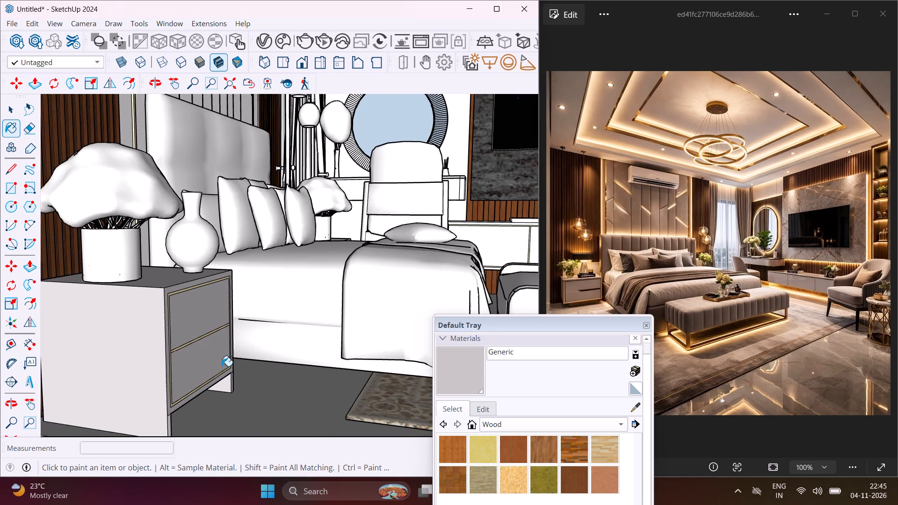
pyautogui.scroll(4, 178, 424)
pyautogui.click(165, 426)
pyautogui.moveTo(155, 438); pyautogui.dragTo(138, 432, button='middle')
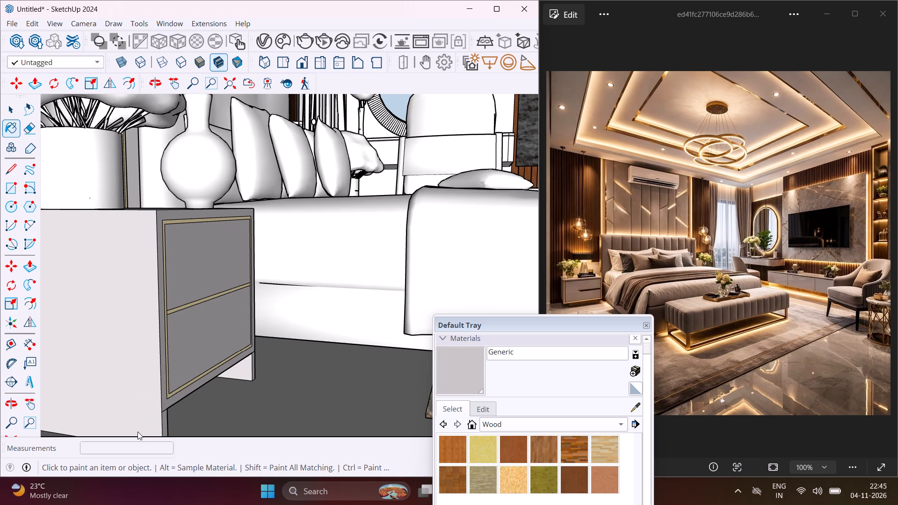
pyautogui.moveTo(138, 432); pyautogui.dragTo(74, 411, button='middle')
pyautogui.scroll(-5, 158, 328)
pyautogui.moveTo(179, 342); pyautogui.dragTo(25, 344, button='middle')
pyautogui.scroll(11, 94, 349)
pyautogui.moveTo(131, 355); pyautogui.dragTo(94, 347, button='middle')
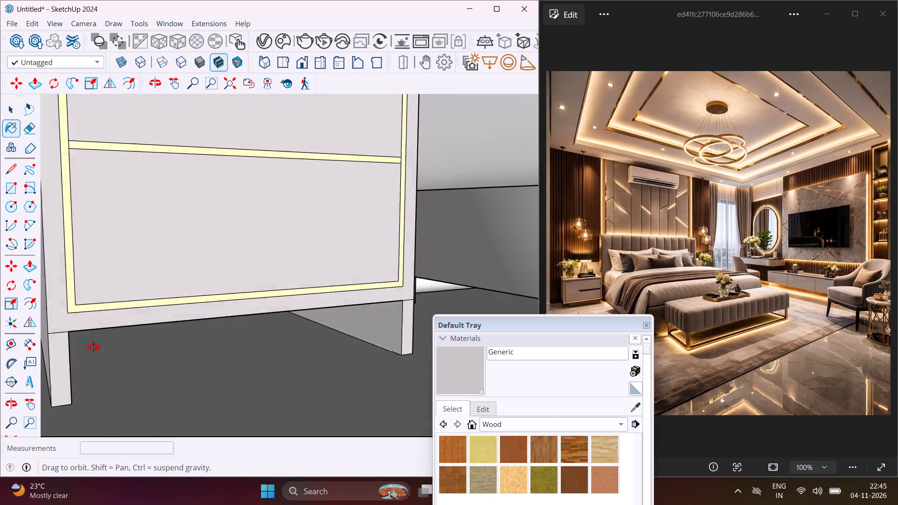
pyautogui.moveTo(94, 347); pyautogui.dragTo(72, 343, button='middle')
pyautogui.click(45, 323)
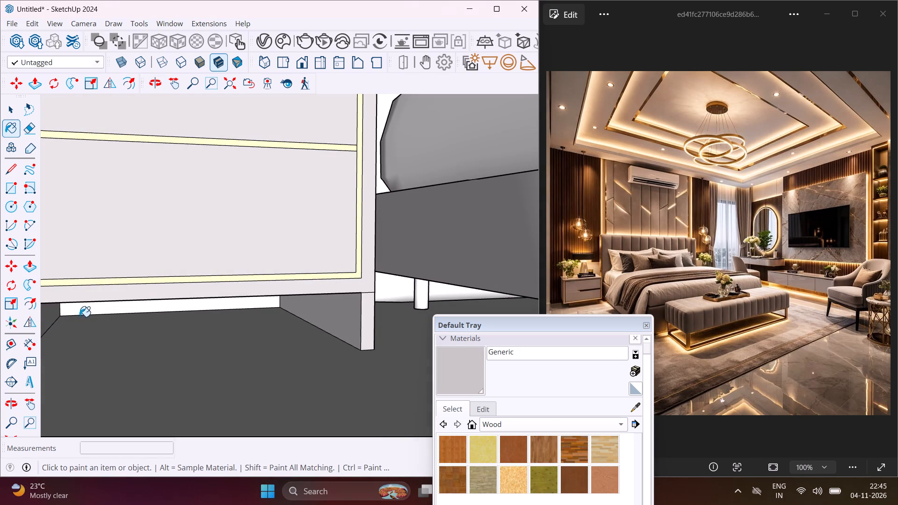
pyautogui.click(92, 311)
# Paint the dressing table's drawer fronts, rounded corner, side, top edge and tabletop with the Generic material.
pyautogui.scroll(-11, 102, 305)
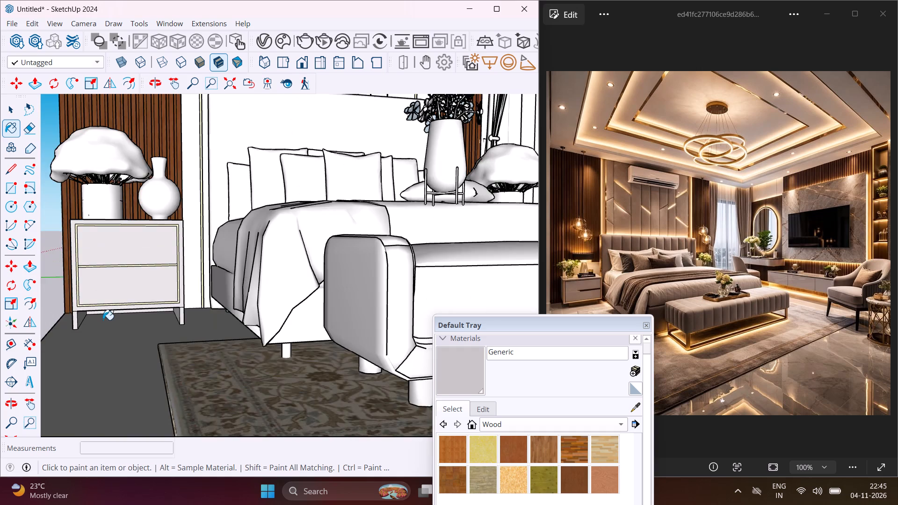
pyautogui.scroll(-4, 103, 320)
pyautogui.scroll(1, 103, 320)
pyautogui.scroll(-7, 104, 321)
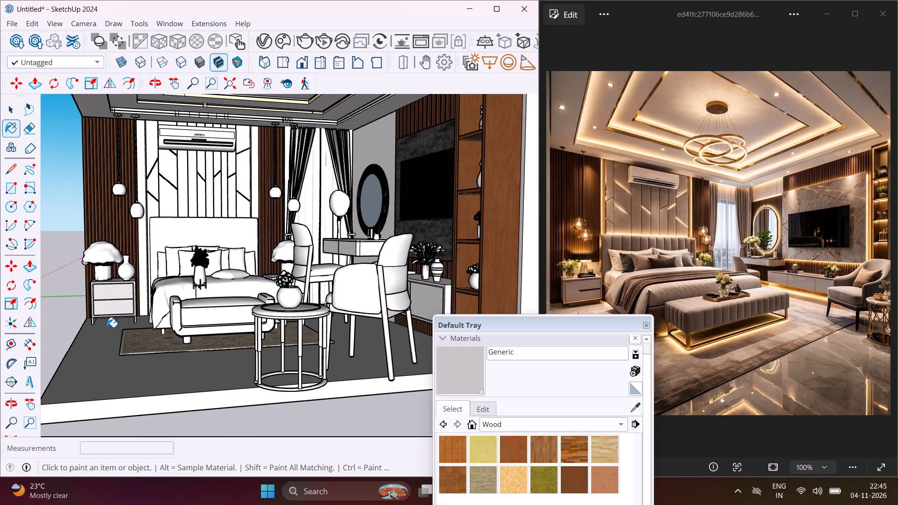
pyautogui.scroll(13, 345, 243)
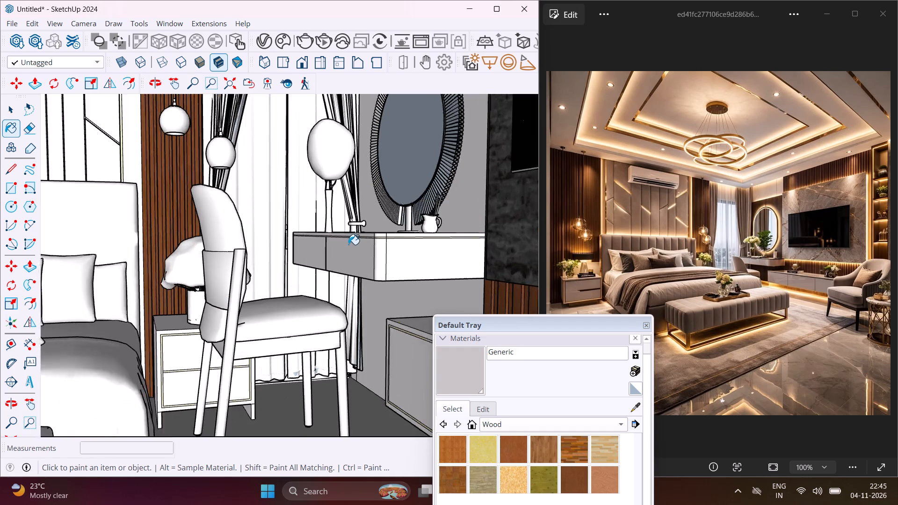
pyautogui.scroll(4, 348, 245)
pyautogui.click(362, 255)
pyautogui.click(404, 261)
pyautogui.click(437, 258)
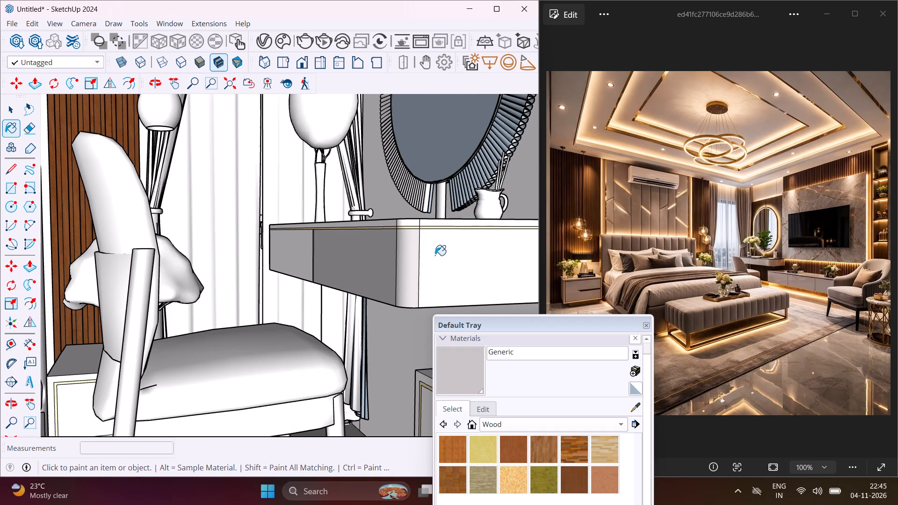
pyautogui.scroll(3, 341, 263)
pyautogui.click(287, 257)
pyautogui.scroll(4, 355, 216)
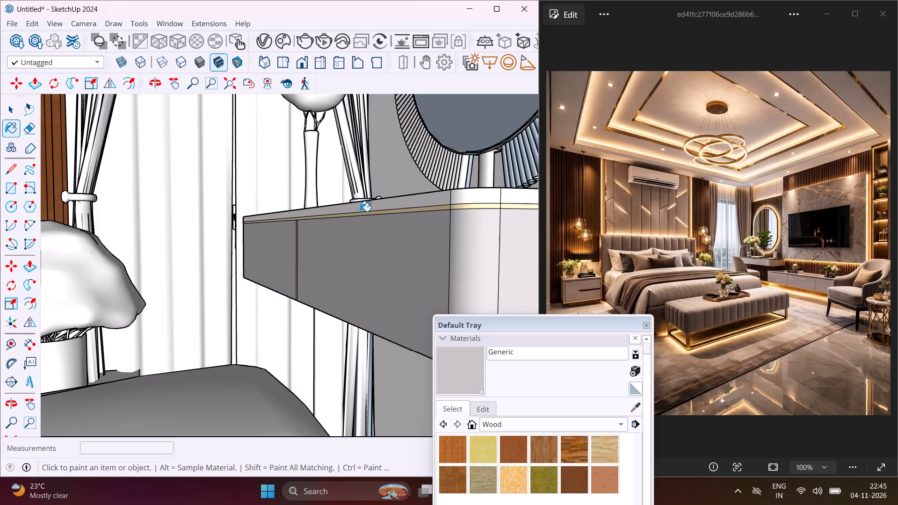
pyautogui.click(362, 209)
pyautogui.moveTo(365, 201); pyautogui.dragTo(351, 261, button='middle')
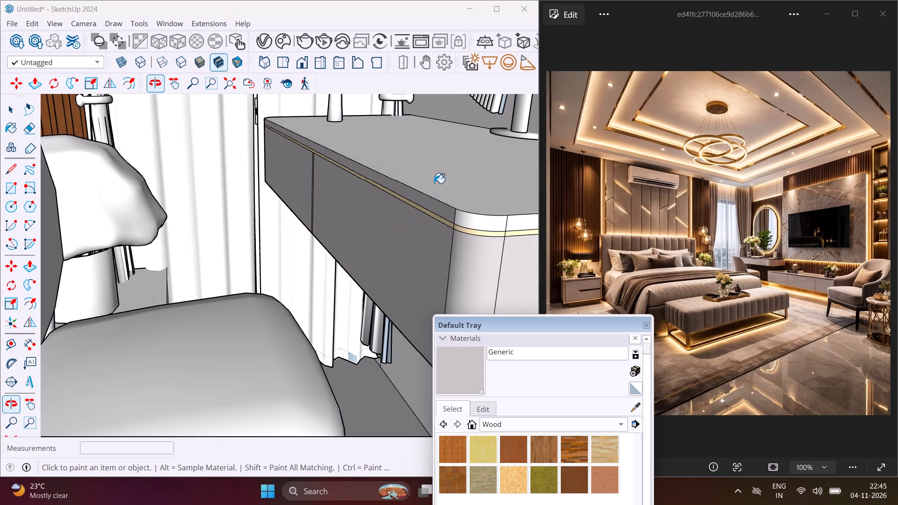
pyautogui.click(434, 183)
pyautogui.click(470, 222)
pyautogui.click(518, 222)
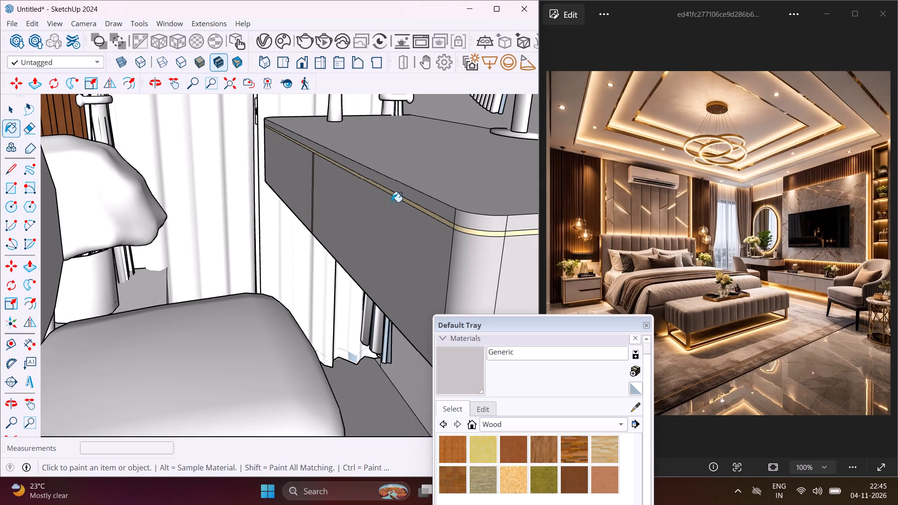
# Paint the top and drawer fronts of the floating TV console with the Generic material.
pyautogui.scroll(-19, 391, 202)
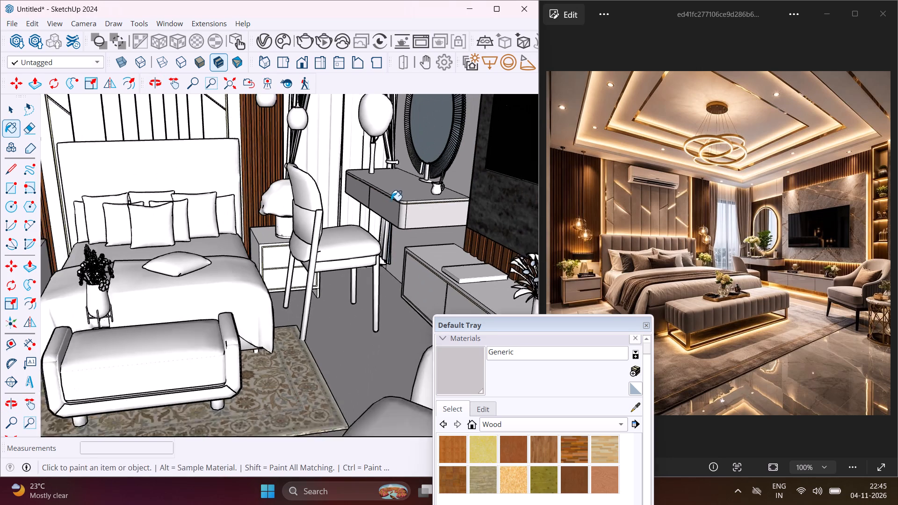
pyautogui.scroll(-2, 391, 201)
pyautogui.scroll(7, 436, 264)
pyautogui.click(480, 284)
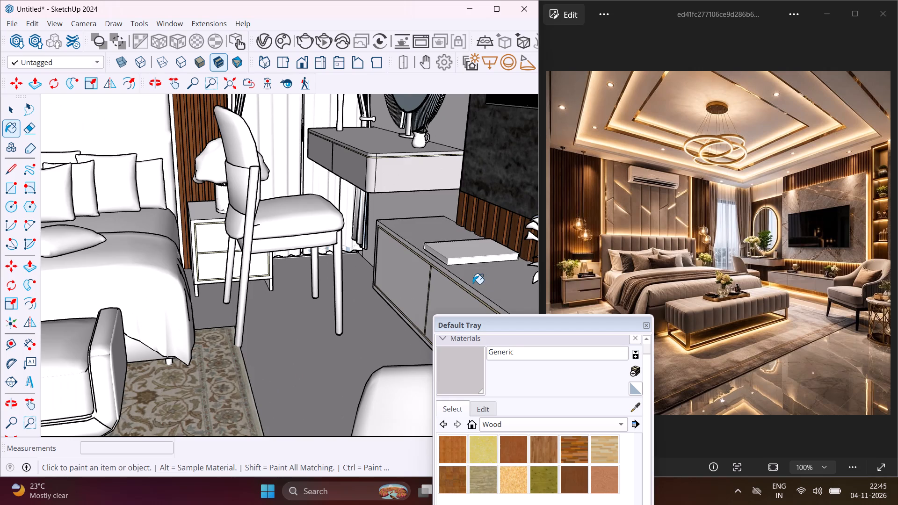
pyautogui.scroll(4, 470, 284)
pyautogui.click(463, 288)
pyautogui.scroll(3, 432, 289)
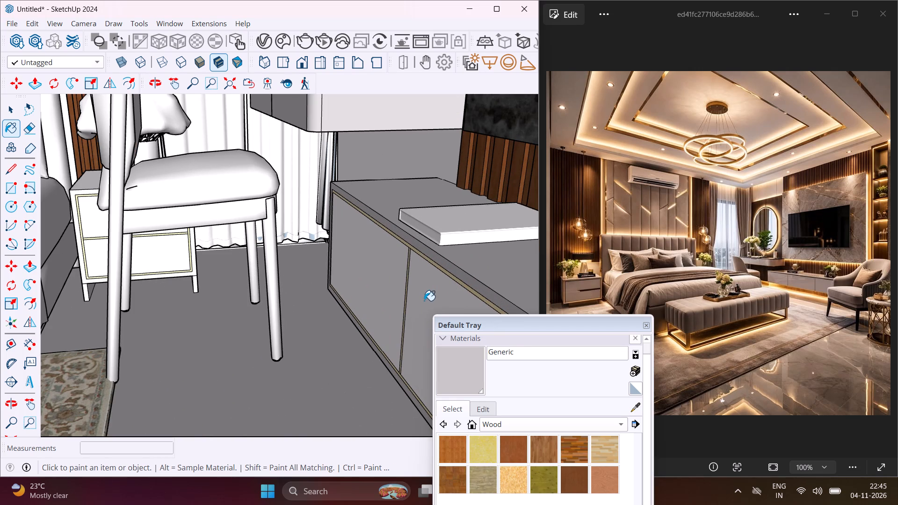
pyautogui.click(424, 301)
pyautogui.click(394, 276)
# Paint the TV console's underside and the end face beside the wooden shelving with the Generic material.
pyautogui.moveTo(374, 268); pyautogui.dragTo(457, 214, button='middle')
pyautogui.scroll(-4, 402, 247)
pyautogui.moveTo(402, 263); pyautogui.dragTo(378, 232, button='middle')
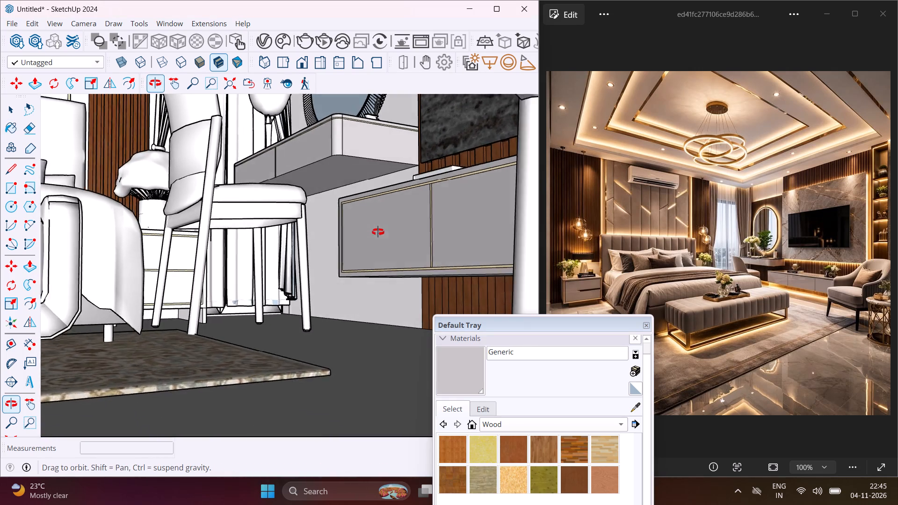
pyautogui.moveTo(378, 232); pyautogui.dragTo(373, 226, button='middle')
pyautogui.scroll(6, 414, 278)
pyautogui.click(409, 267)
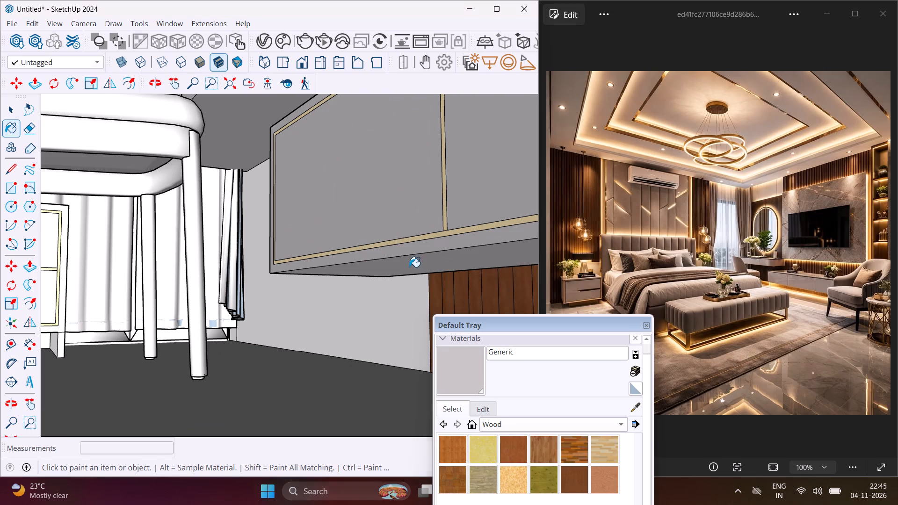
pyautogui.scroll(-16, 287, 266)
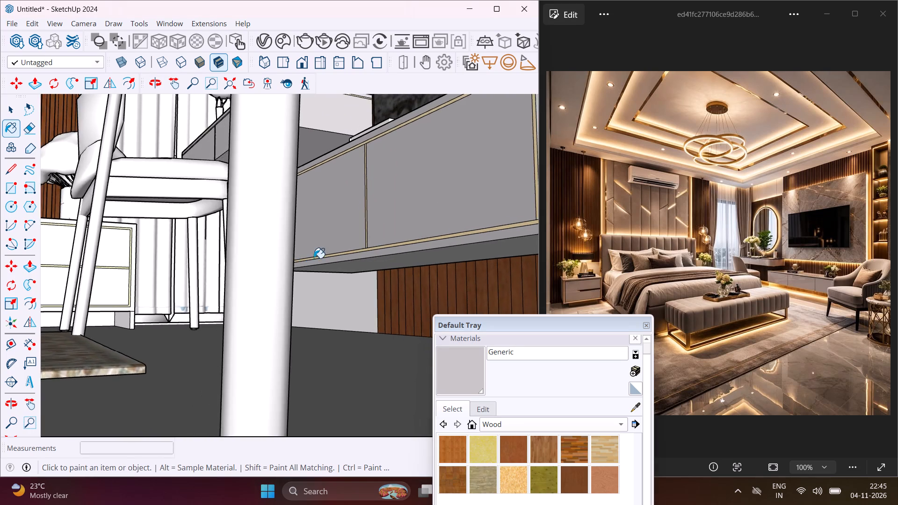
pyautogui.scroll(-10, 304, 258)
pyautogui.scroll(3, 427, 226)
pyautogui.click(427, 218)
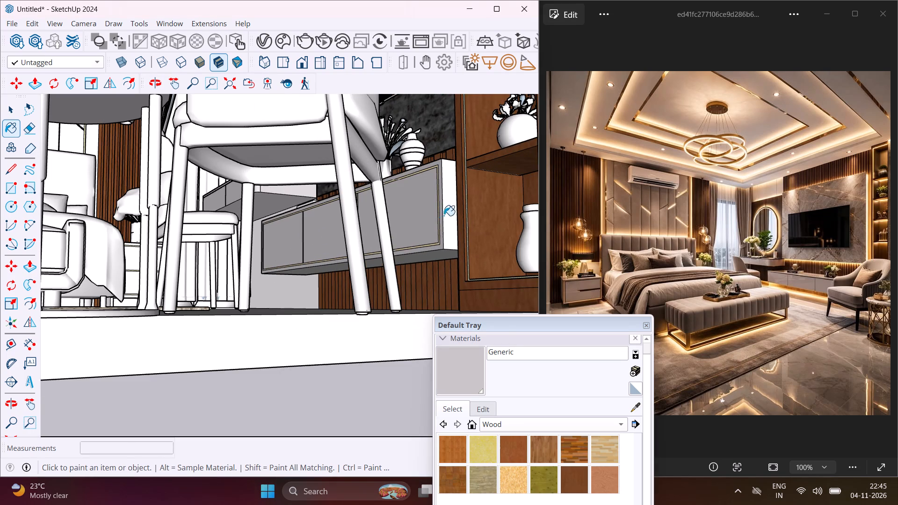
pyautogui.click(445, 215)
# Paint the top, side, frame and both drawer fronts of the nightstand on the window side of the bed with the Generic material.
pyautogui.moveTo(434, 214); pyautogui.dragTo(423, 286, button='middle')
pyautogui.scroll(-5, 423, 285)
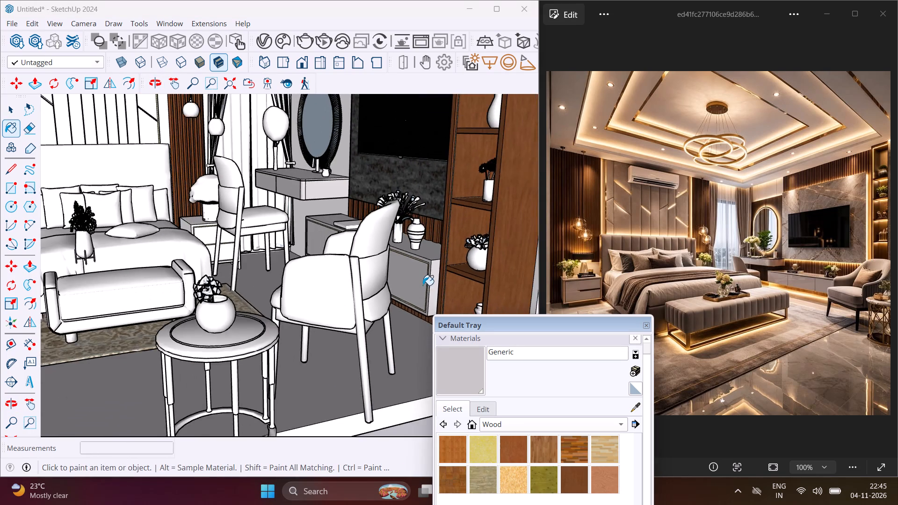
pyautogui.scroll(-3, 409, 288)
pyautogui.scroll(13, 224, 231)
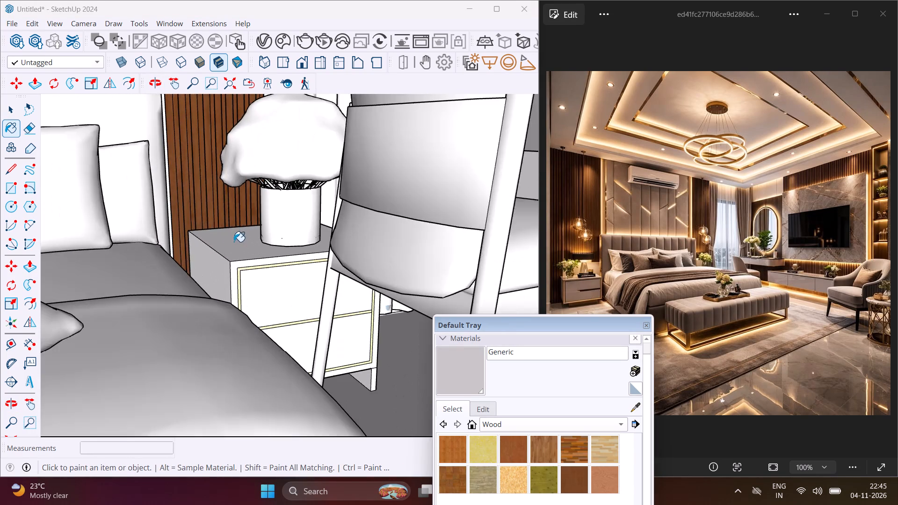
pyautogui.scroll(5, 234, 242)
pyautogui.click(239, 253)
pyautogui.click(217, 273)
pyautogui.click(232, 275)
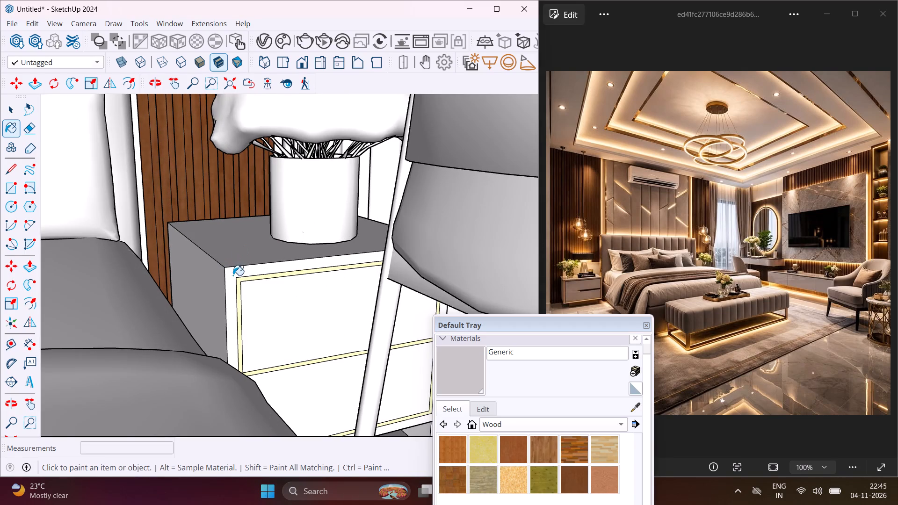
pyautogui.click(254, 290)
pyautogui.click(280, 382)
# Paint the visible leg faces of the window-side nightstand with the Generic material.
pyautogui.scroll(-5, 259, 326)
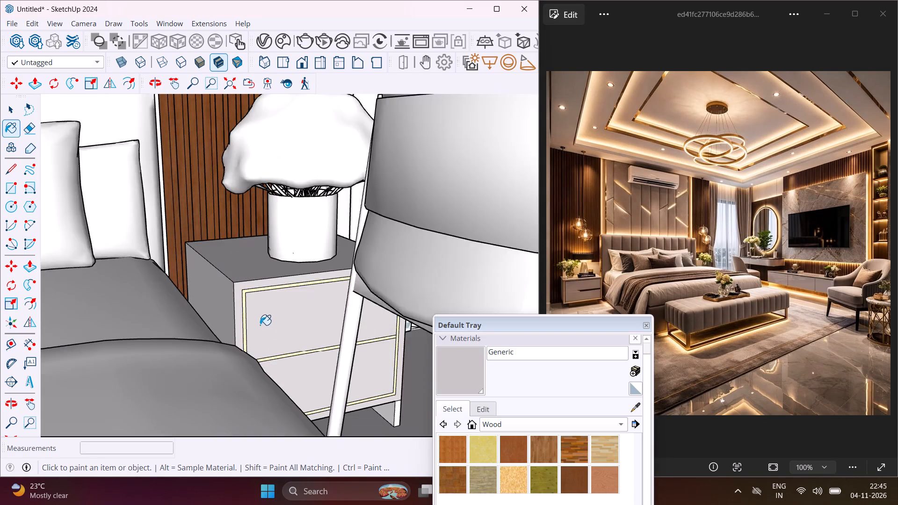
pyautogui.scroll(-4, 260, 325)
pyautogui.scroll(8, 336, 377)
pyautogui.click(344, 374)
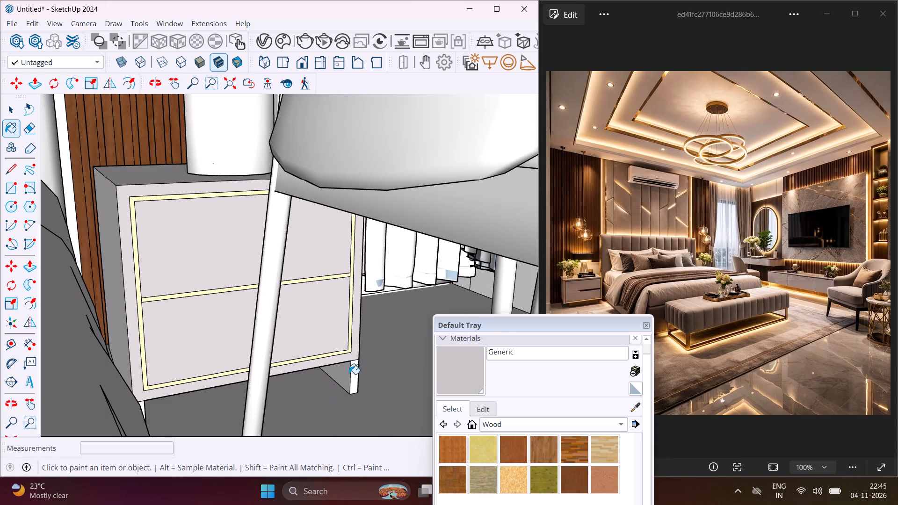
pyautogui.click(355, 374)
pyautogui.moveTo(337, 376); pyautogui.dragTo(312, 374, button='middle')
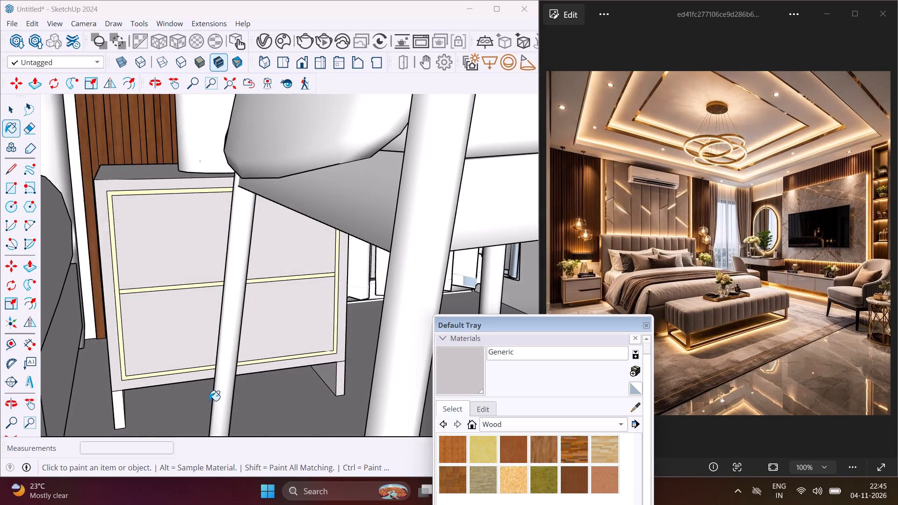
pyautogui.scroll(4, 163, 413)
pyautogui.click(107, 412)
pyautogui.moveTo(111, 406); pyautogui.dragTo(111, 390, button='middle')
pyautogui.scroll(6, 113, 382)
pyautogui.click(104, 368)
pyautogui.click(109, 366)
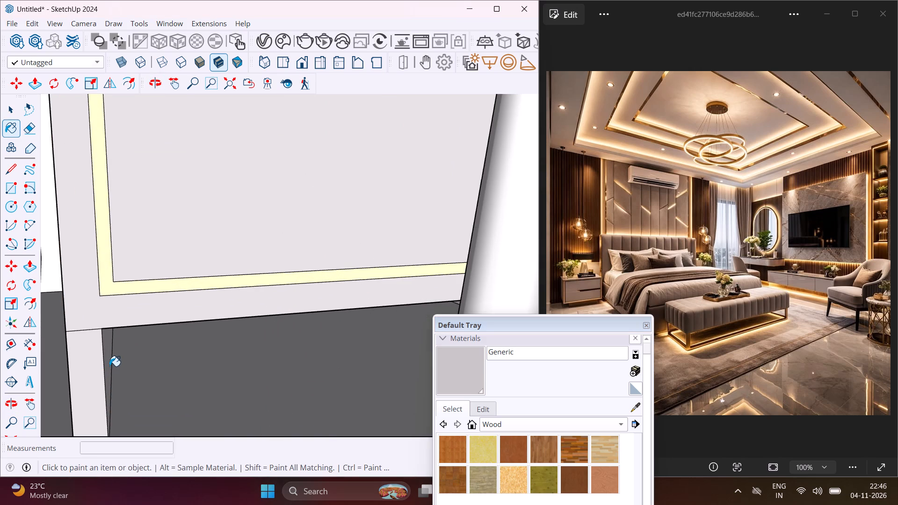
# Paint the window-side nightstand's remaining side face next to the curtain with the Generic material.
pyautogui.scroll(-17, 105, 361)
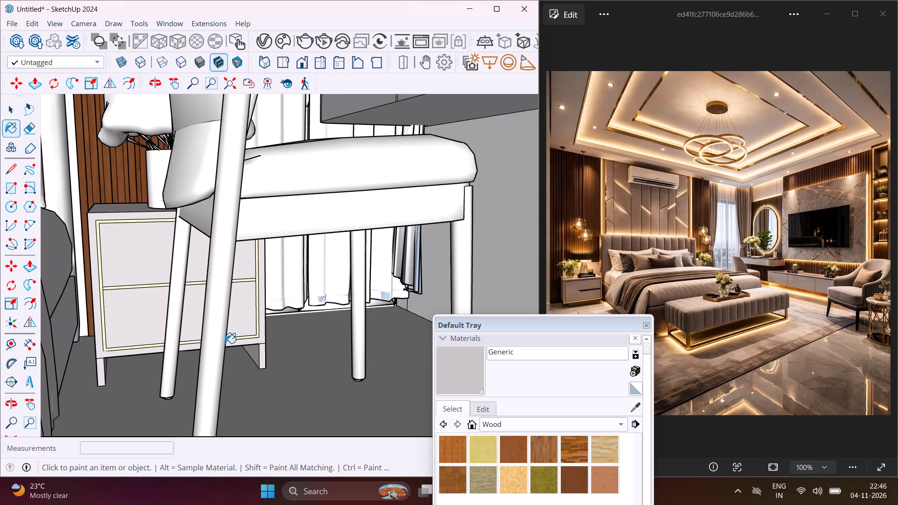
pyautogui.moveTo(277, 324); pyautogui.dragTo(234, 438, button='middle')
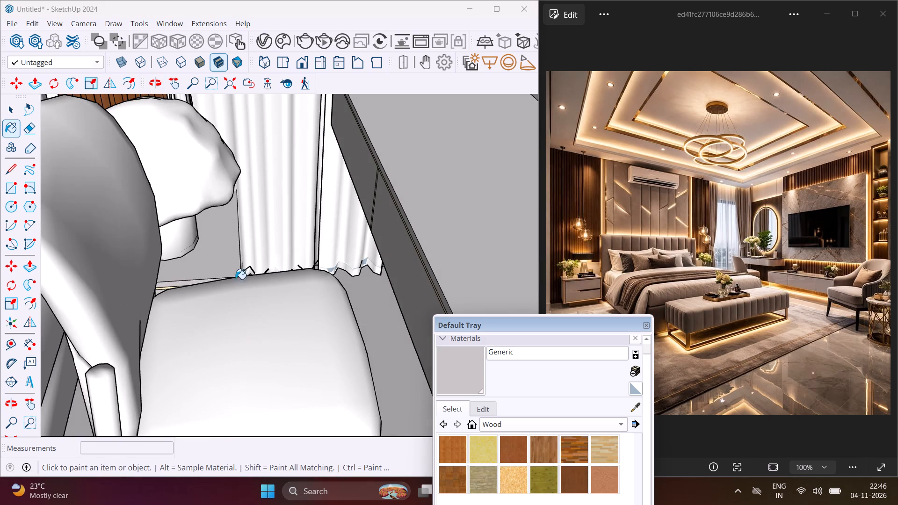
pyautogui.scroll(13, 239, 259)
pyautogui.moveTo(246, 258); pyautogui.dragTo(217, 259, button='middle')
pyautogui.scroll(1, 217, 259)
pyautogui.click(214, 264)
pyautogui.scroll(-14, 214, 264)
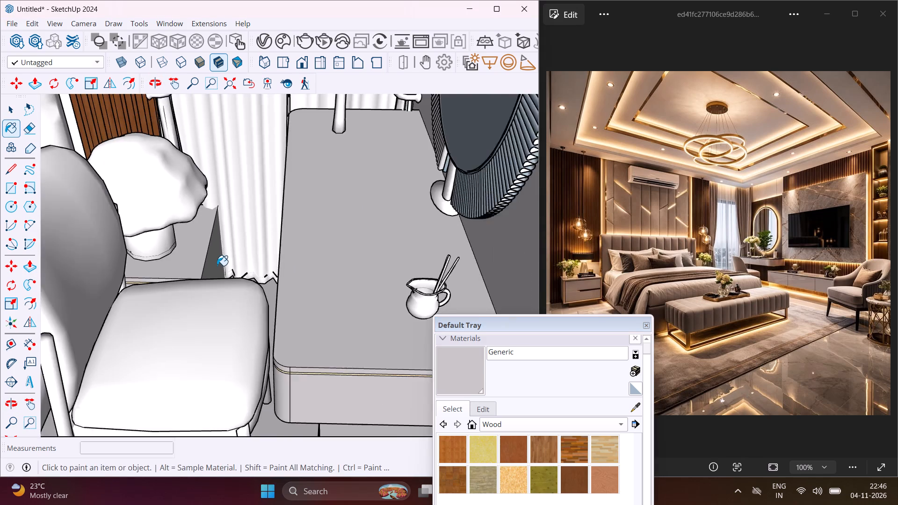
# Examine the whole bedroom from its open side against the reference image and check the scene's V-Ray material list.
pyautogui.scroll(-6, 217, 266)
pyautogui.scroll(1, 220, 269)
pyautogui.moveTo(221, 269); pyautogui.dragTo(364, 163, button='middle')
pyautogui.scroll(-7, 362, 168)
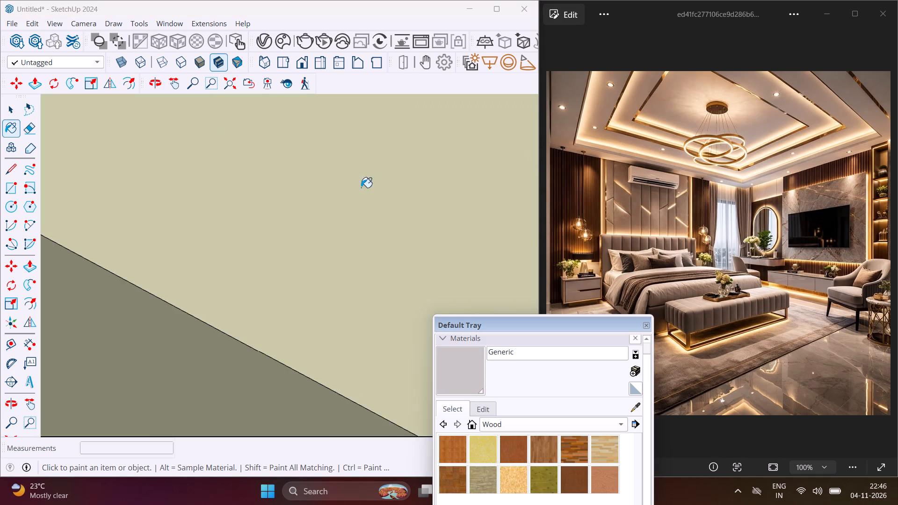
pyautogui.scroll(-13, 337, 206)
pyautogui.scroll(-13, 300, 244)
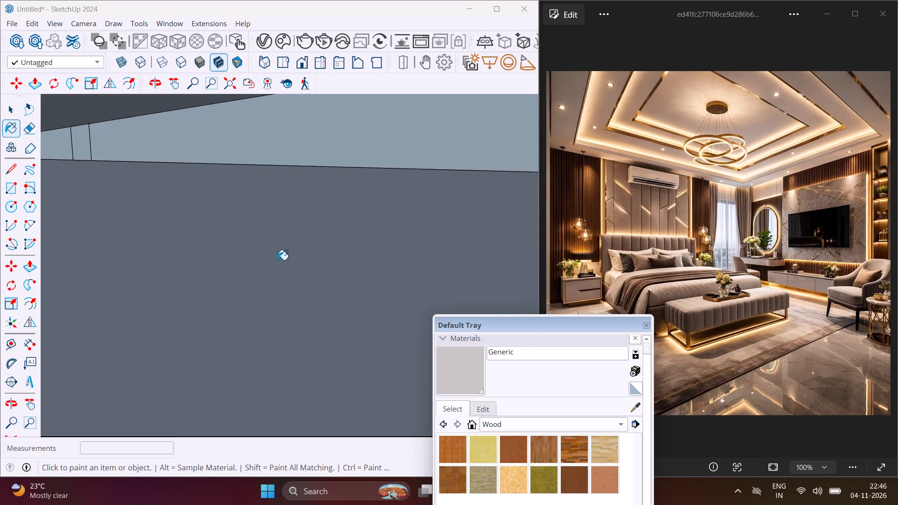
pyautogui.scroll(-20, 275, 261)
pyautogui.scroll(-18, 275, 261)
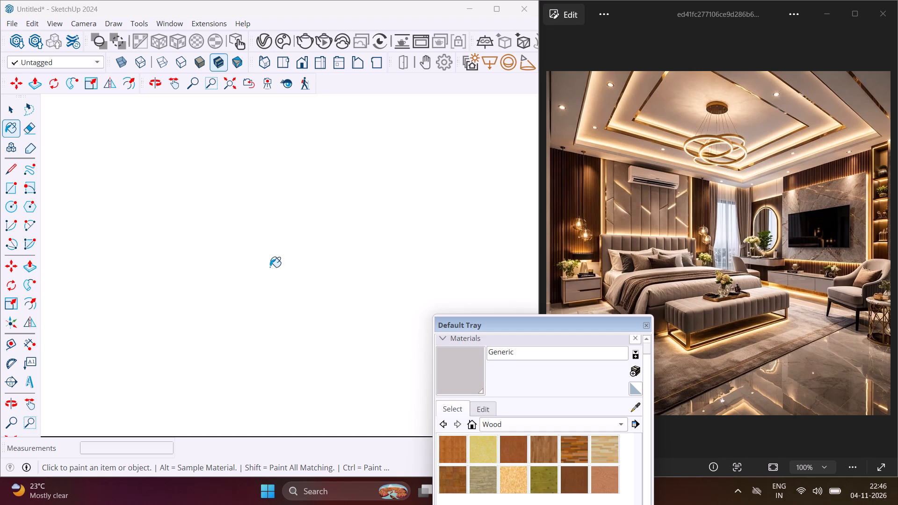
pyautogui.scroll(-16, 270, 267)
pyautogui.scroll(-15, 270, 267)
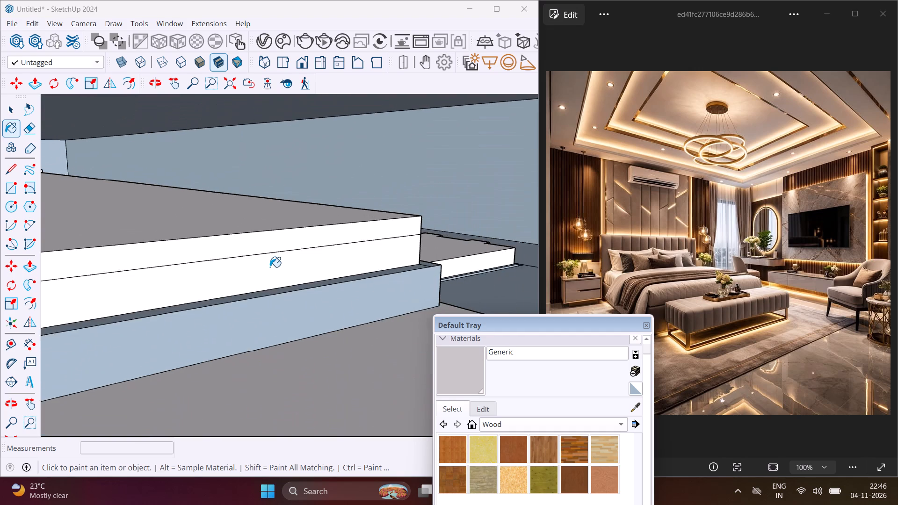
pyautogui.scroll(-15, 270, 267)
pyautogui.scroll(-15, 270, 267)
pyautogui.scroll(-8, 273, 267)
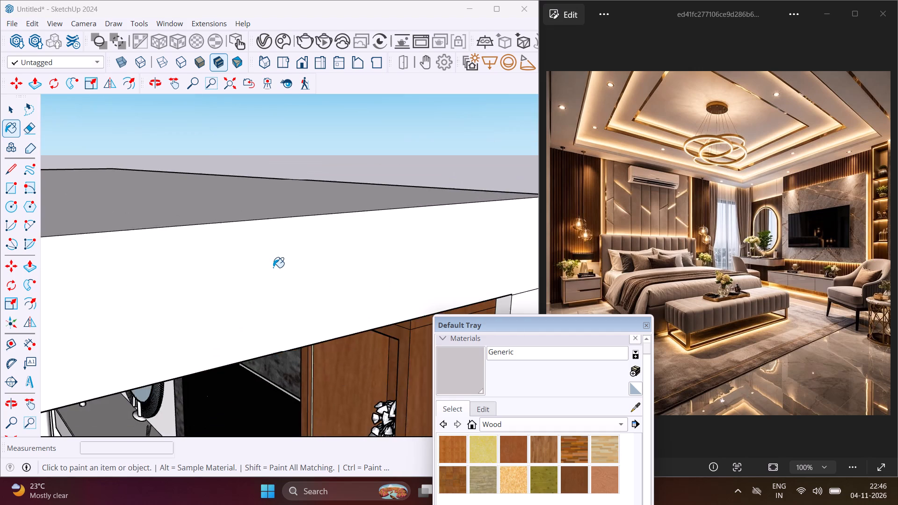
pyautogui.scroll(-20, 273, 267)
pyautogui.scroll(-6, 273, 267)
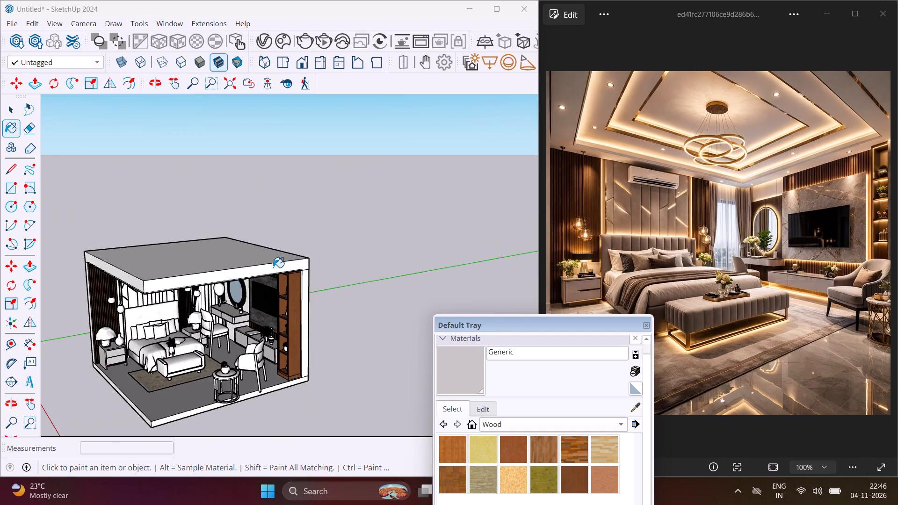
pyautogui.scroll(-4, 273, 267)
pyautogui.scroll(12, 173, 329)
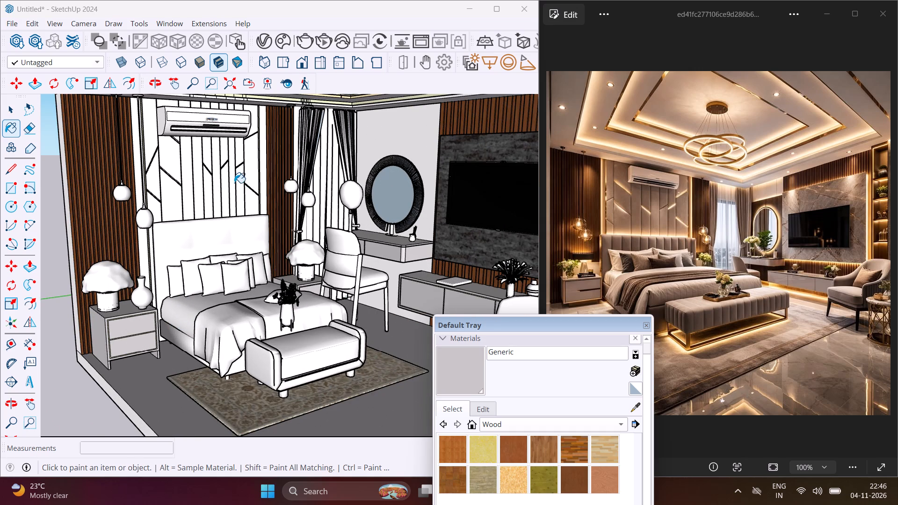
pyautogui.scroll(2, 234, 183)
pyautogui.scroll(-4, 234, 183)
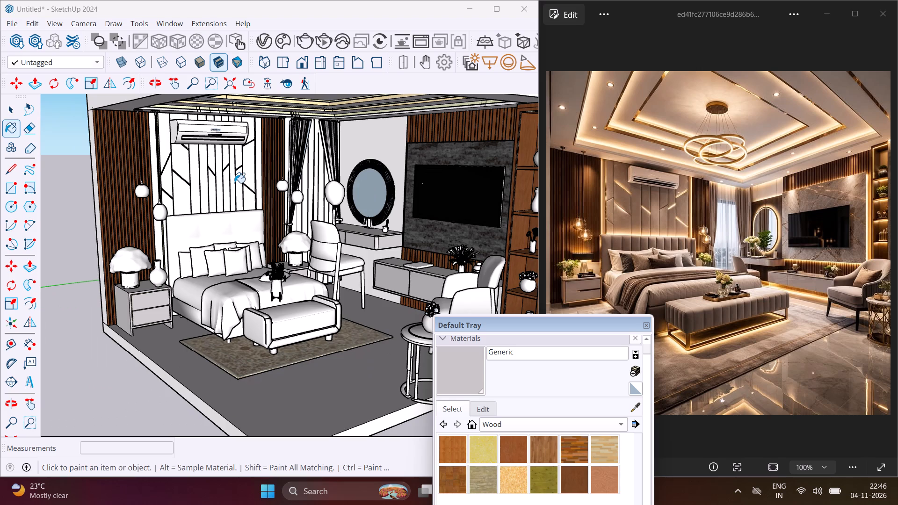
pyautogui.moveTo(234, 183); pyautogui.dragTo(246, 147, button='middle')
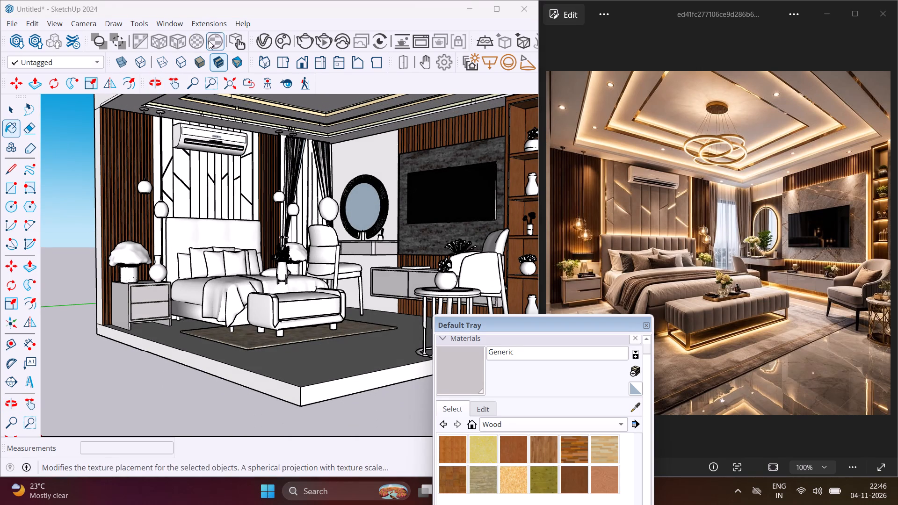
pyautogui.click(268, 36)
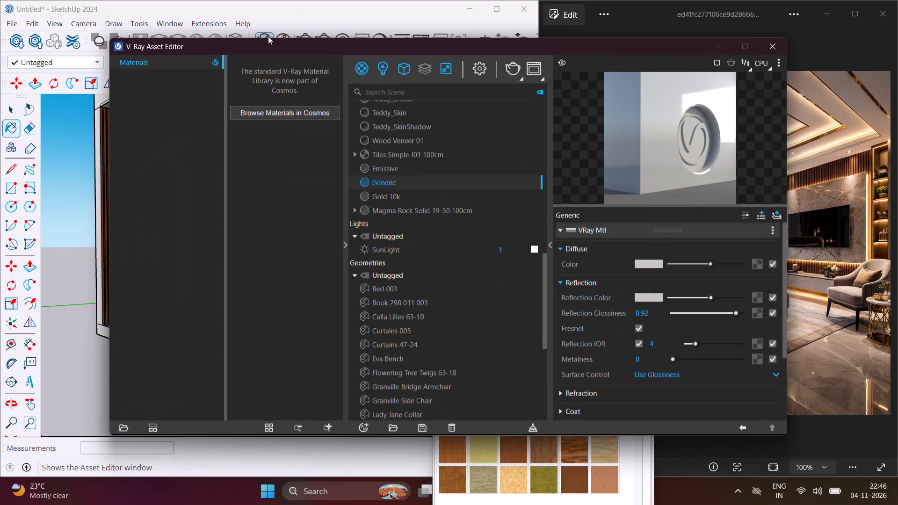
pyautogui.click(718, 45)
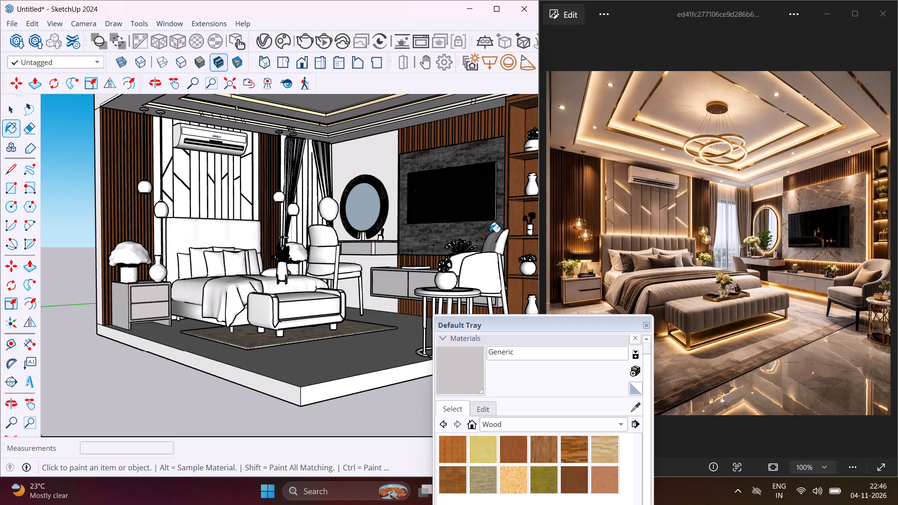
# Choose the grey Color M03 from the Colors material collection as the paint material.
pyautogui.click(500, 425)
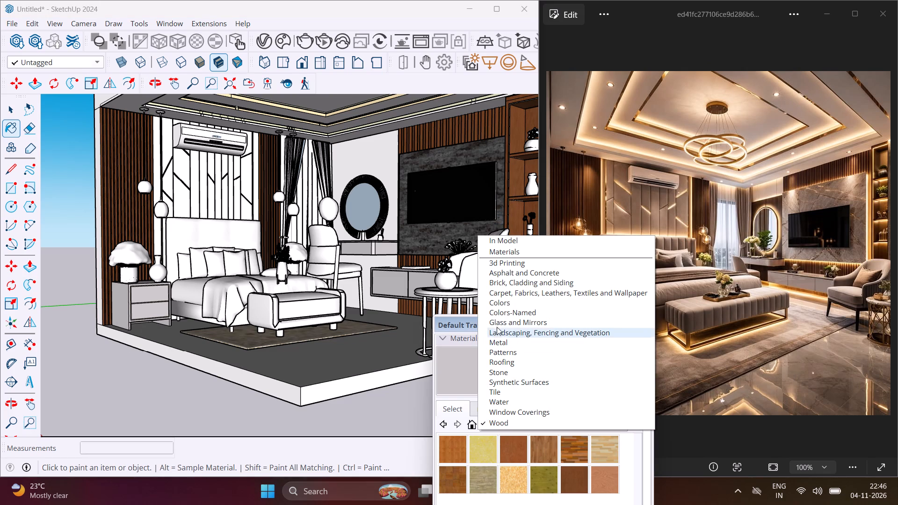
pyautogui.click(500, 300)
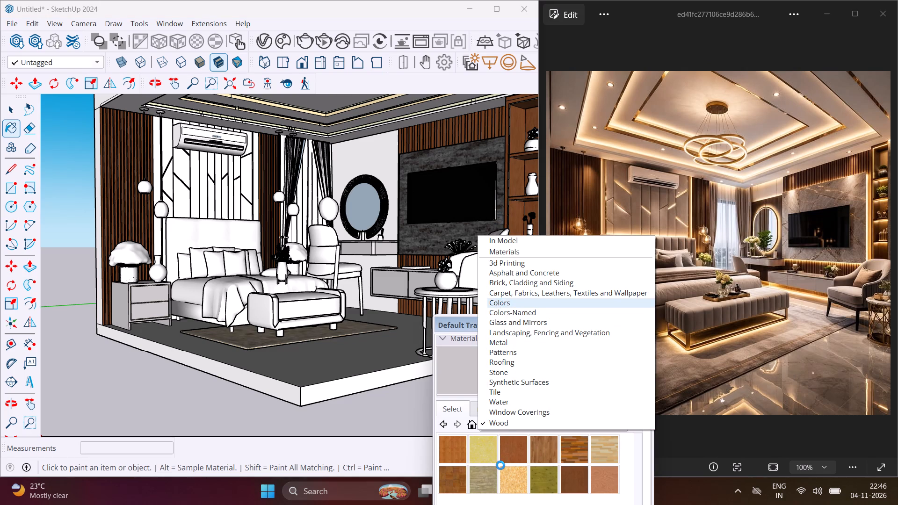
pyautogui.scroll(-5, 509, 480)
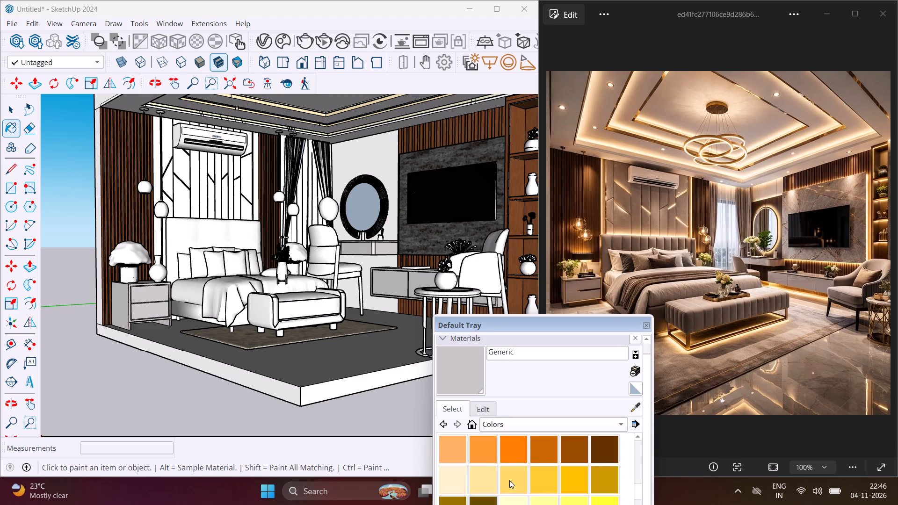
pyautogui.scroll(-14, 509, 480)
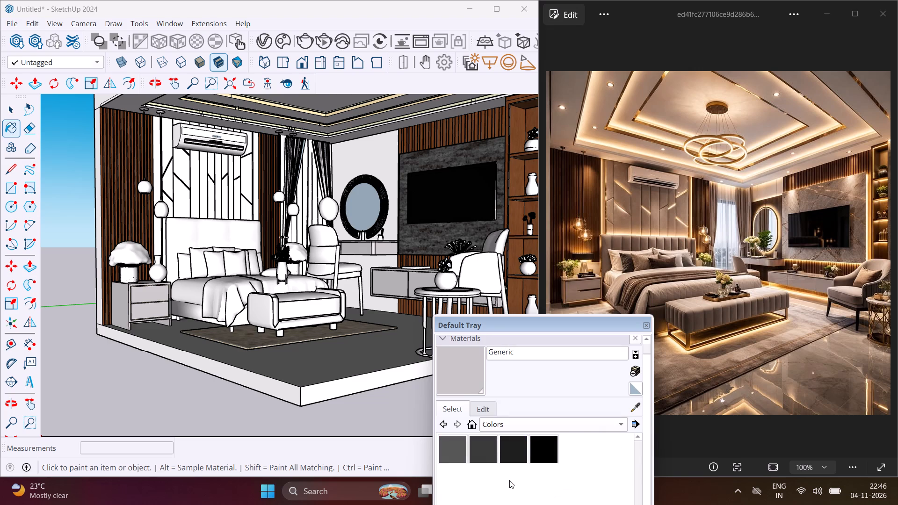
pyautogui.scroll(1, 509, 480)
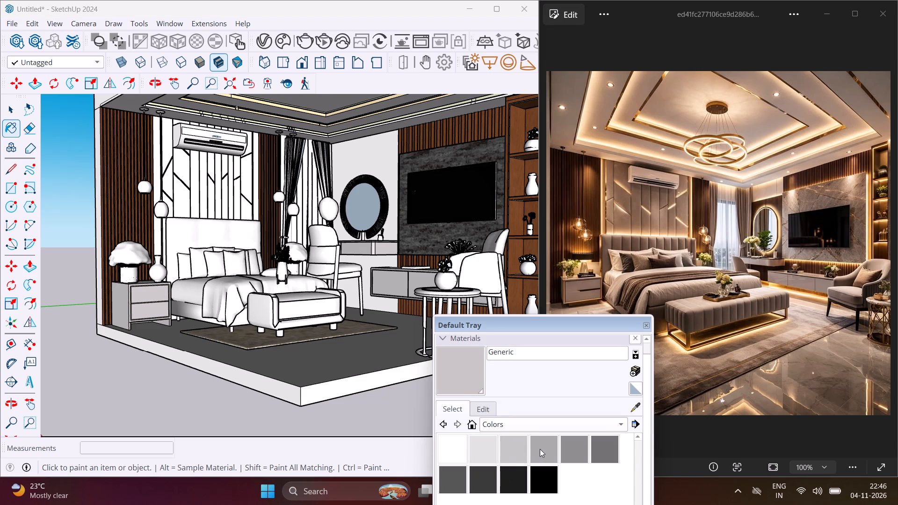
pyautogui.click(540, 449)
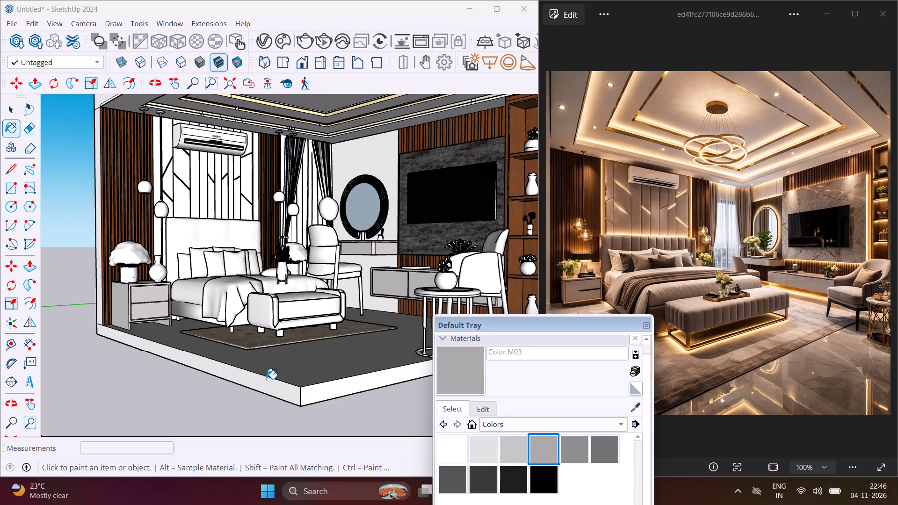
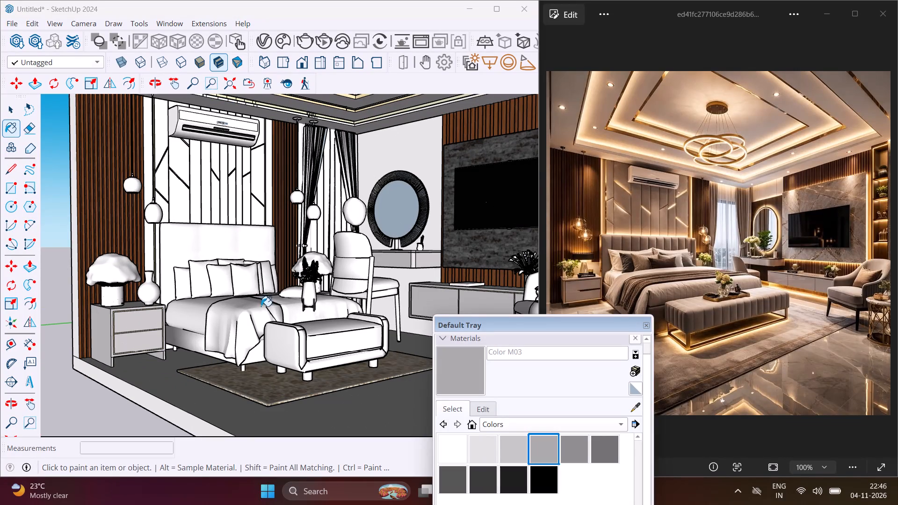
# Paint the two upper faces of the bed wall's leftmost panel, either side of its diagonal groove, with Color M04.
pyautogui.click(575, 451)
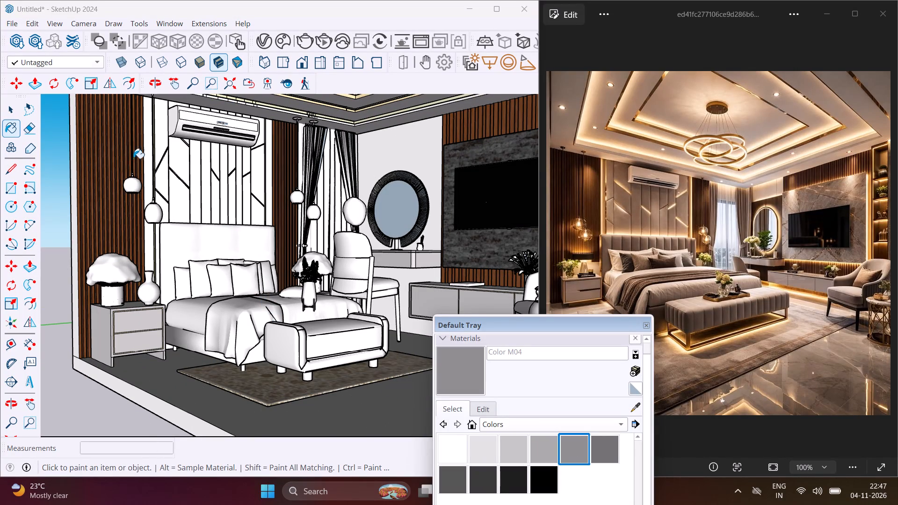
pyautogui.scroll(10, 139, 159)
pyautogui.scroll(9, 178, 151)
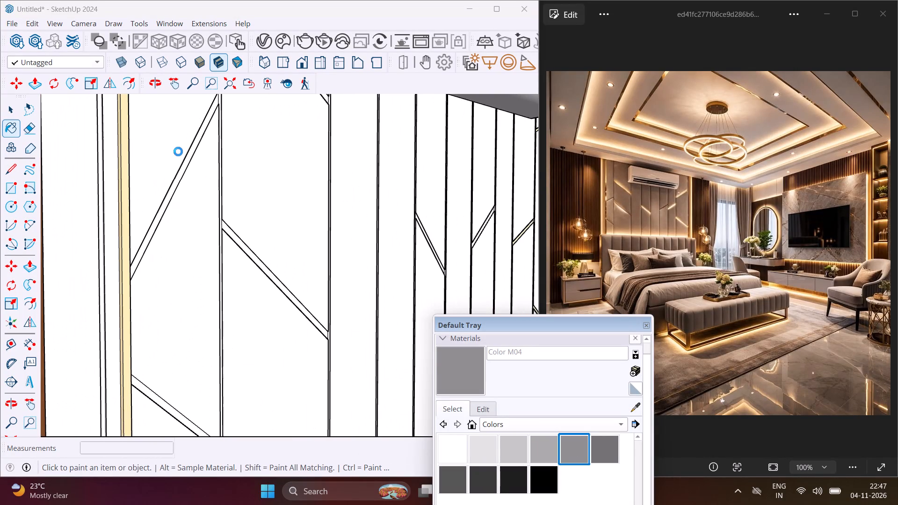
pyautogui.click(178, 151)
pyautogui.scroll(-5, 177, 237)
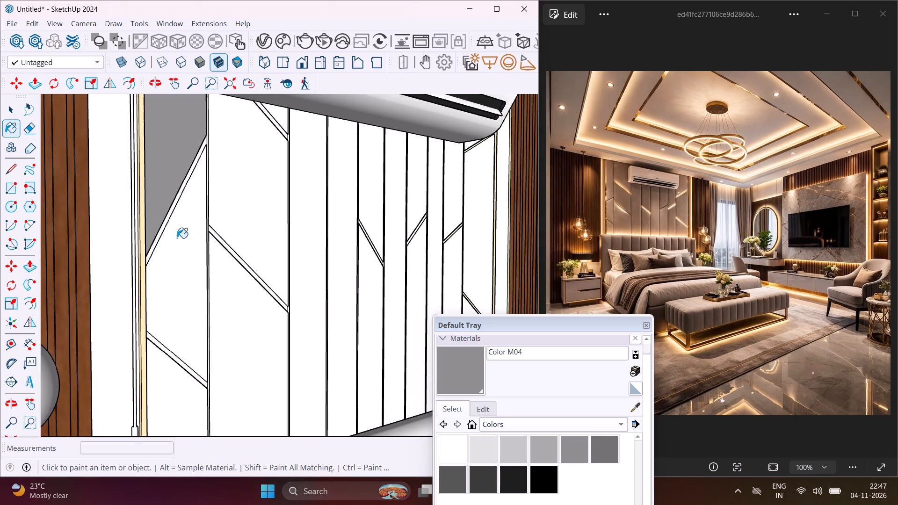
pyautogui.click(177, 238)
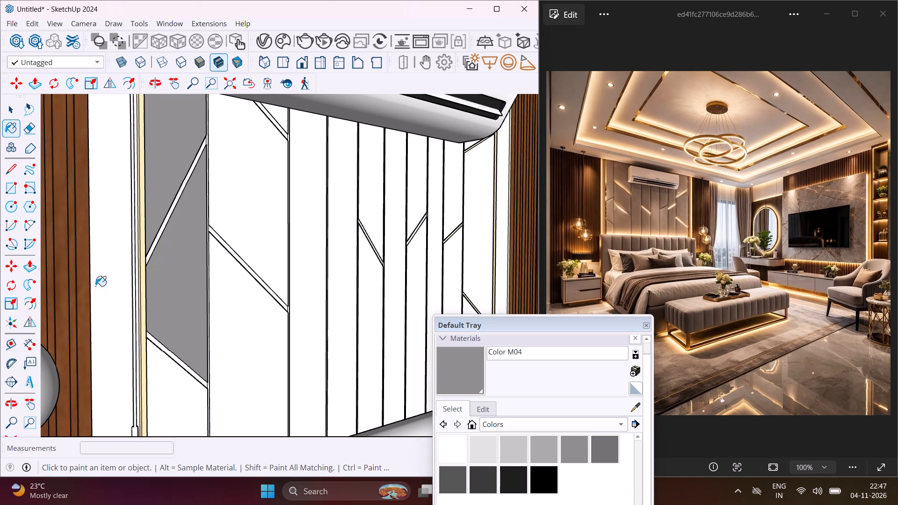
# Paint the bed wall's left border strip and both faces of the second panel with Color M04.
pyautogui.scroll(3, 95, 285)
pyautogui.moveTo(131, 242); pyautogui.dragTo(123, 243, button='middle')
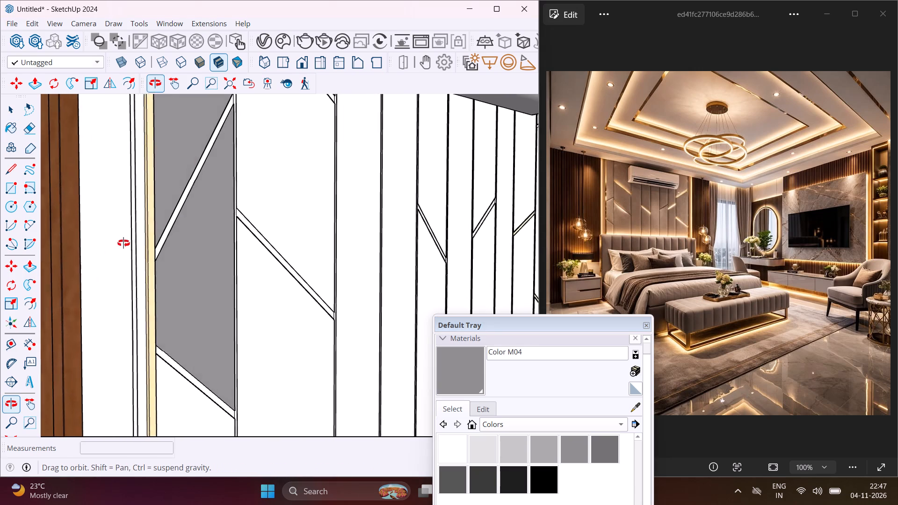
pyautogui.moveTo(123, 243); pyautogui.dragTo(47, 304, button='middle')
pyautogui.click(71, 281)
pyautogui.moveTo(71, 281); pyautogui.dragTo(80, 272, button='middle')
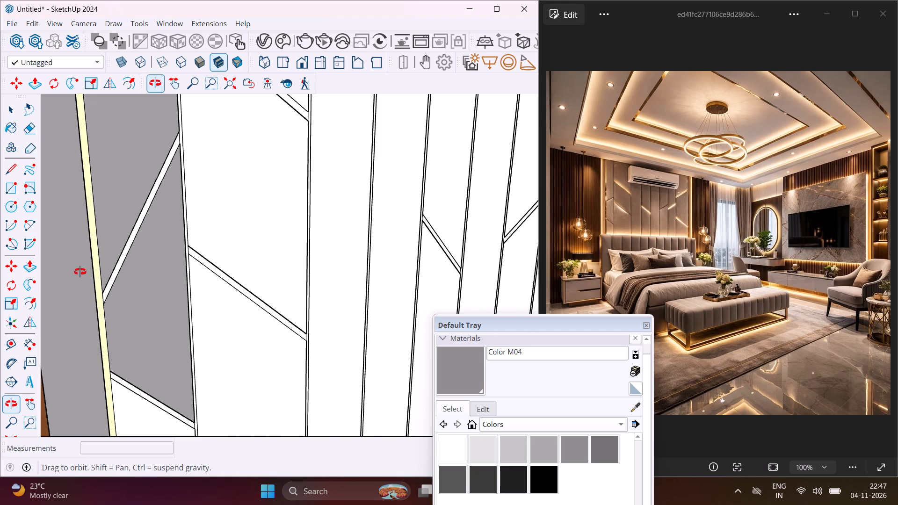
pyautogui.moveTo(80, 272); pyautogui.dragTo(85, 269, button='middle')
pyautogui.click(246, 224)
pyautogui.click(234, 302)
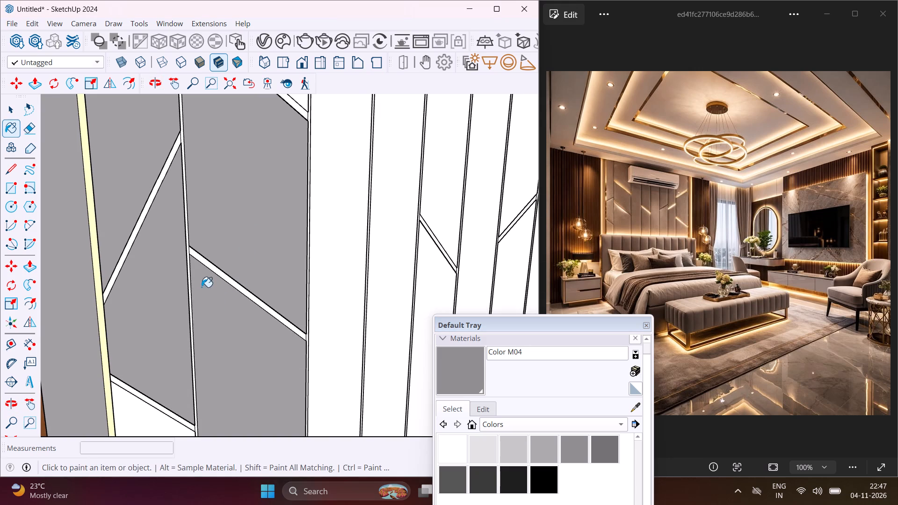
# Paint the first two panels' upper diagonal grooves and the vertical groove between those panels with Color M04.
pyautogui.scroll(6, 171, 268)
pyautogui.click(102, 241)
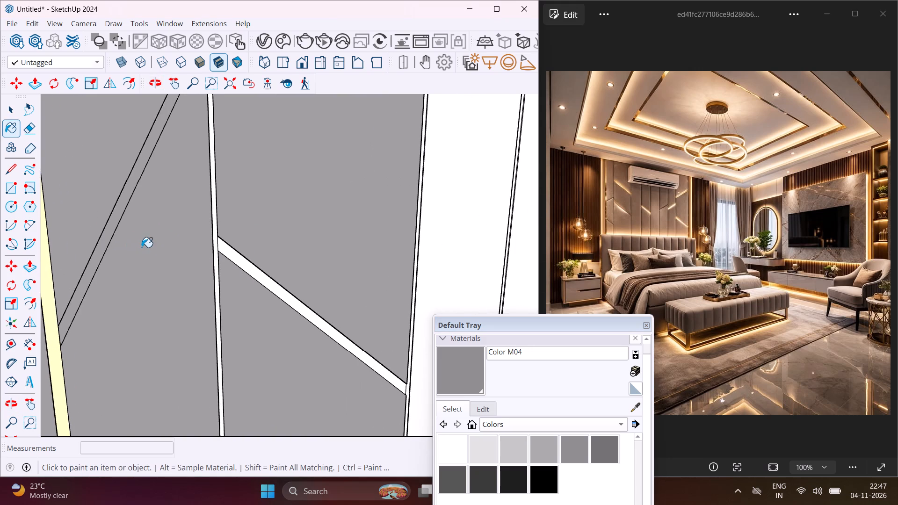
pyautogui.scroll(-3, 142, 247)
pyautogui.scroll(7, 188, 244)
pyautogui.click(203, 235)
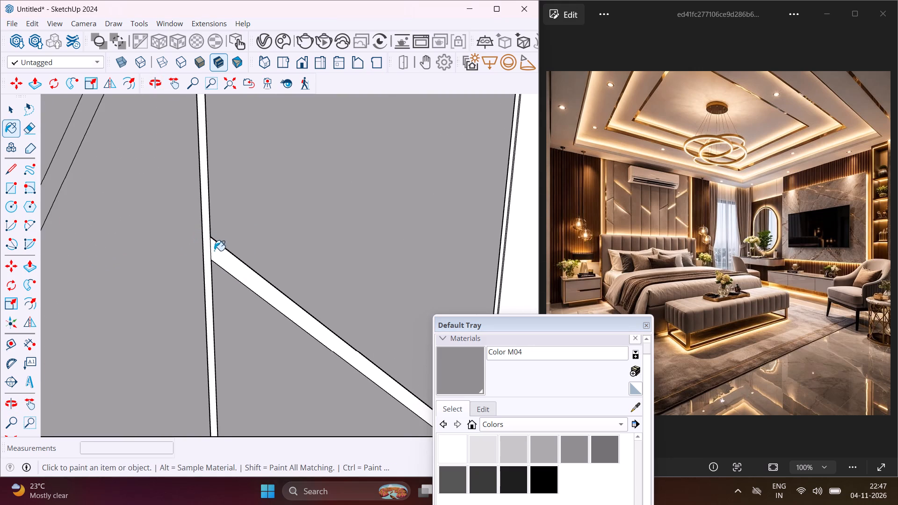
pyautogui.scroll(3, 216, 252)
pyautogui.click(216, 252)
pyautogui.moveTo(207, 252); pyautogui.dragTo(171, 263, button='middle')
pyautogui.scroll(3, 215, 252)
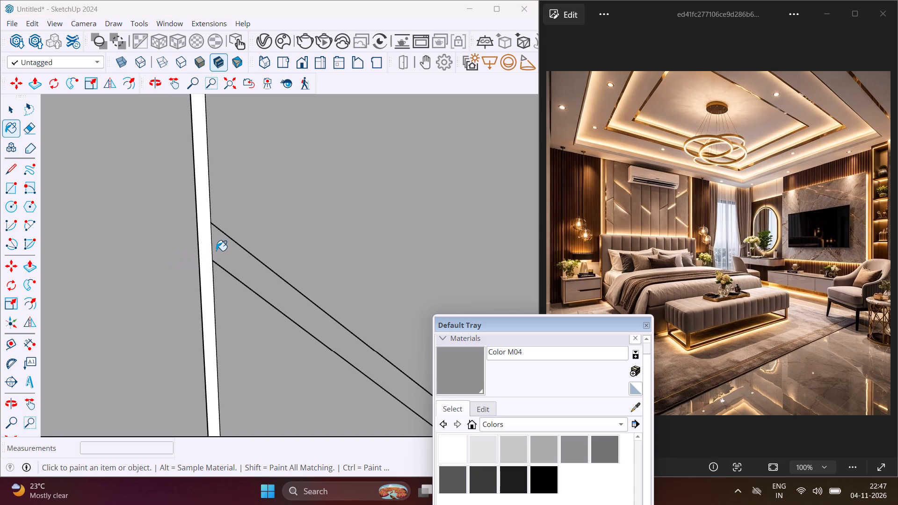
pyautogui.click(204, 245)
# Paint the thin side faces of the vertical groove between the first and second panels with Color M04.
pyautogui.moveTo(204, 245); pyautogui.dragTo(114, 277, button='middle')
pyautogui.scroll(3, 184, 258)
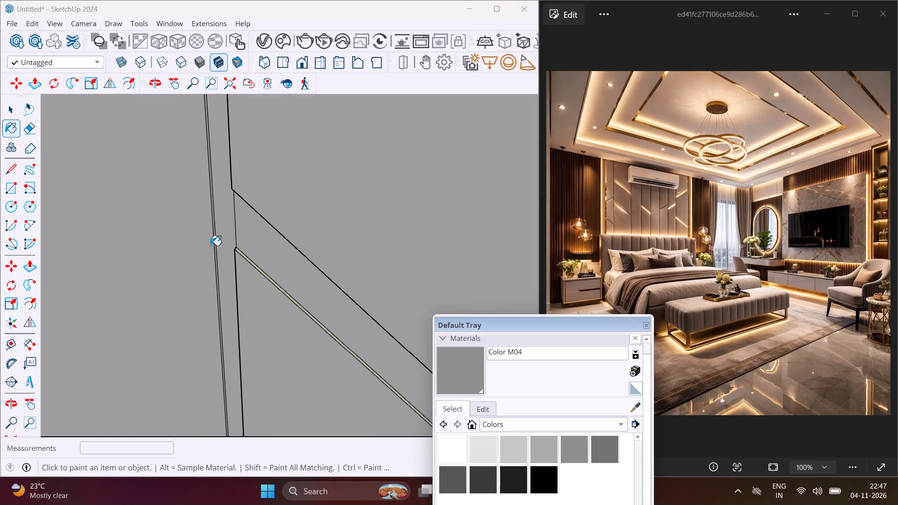
pyautogui.scroll(8, 210, 245)
pyautogui.click(213, 235)
pyautogui.moveTo(213, 235); pyautogui.dragTo(242, 221, button='middle')
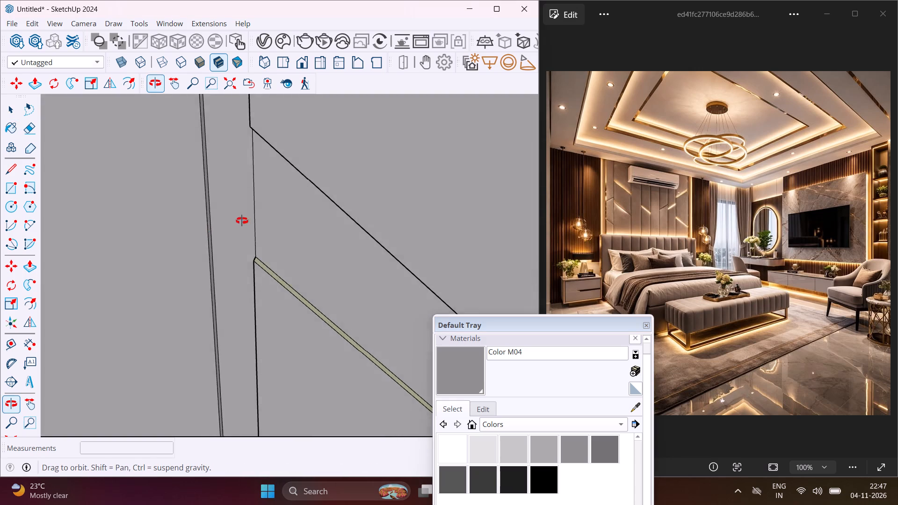
pyautogui.moveTo(242, 221); pyautogui.dragTo(393, 146, button='middle')
pyautogui.scroll(-2, 292, 179)
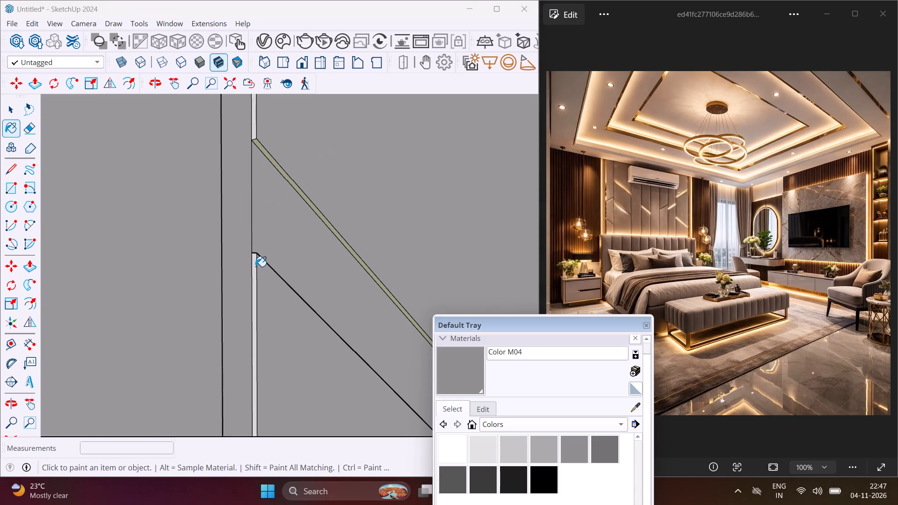
pyautogui.click(255, 267)
pyautogui.click(250, 118)
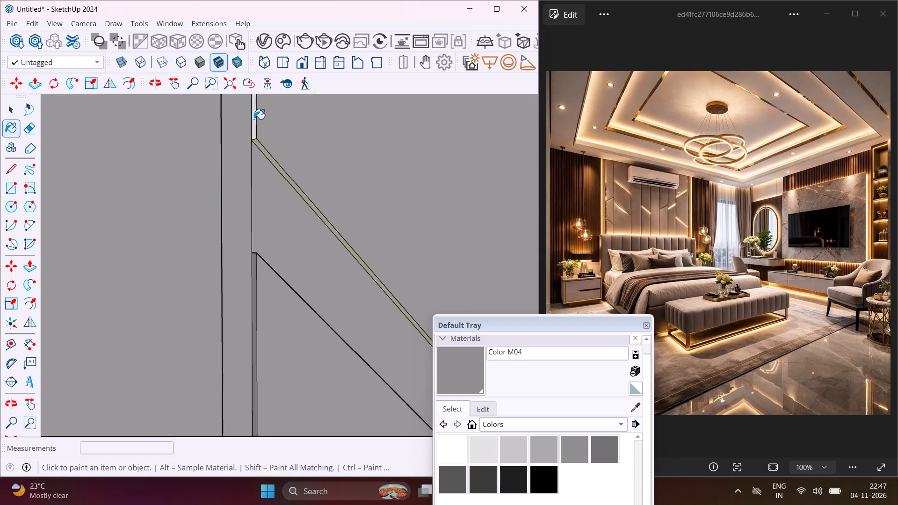
pyautogui.click(254, 119)
# Paint the lower face of the leftmost panel and the diagonal groove above it with Color M04.
pyautogui.scroll(-14, 209, 148)
pyautogui.scroll(1, 210, 158)
pyautogui.scroll(-4, 210, 160)
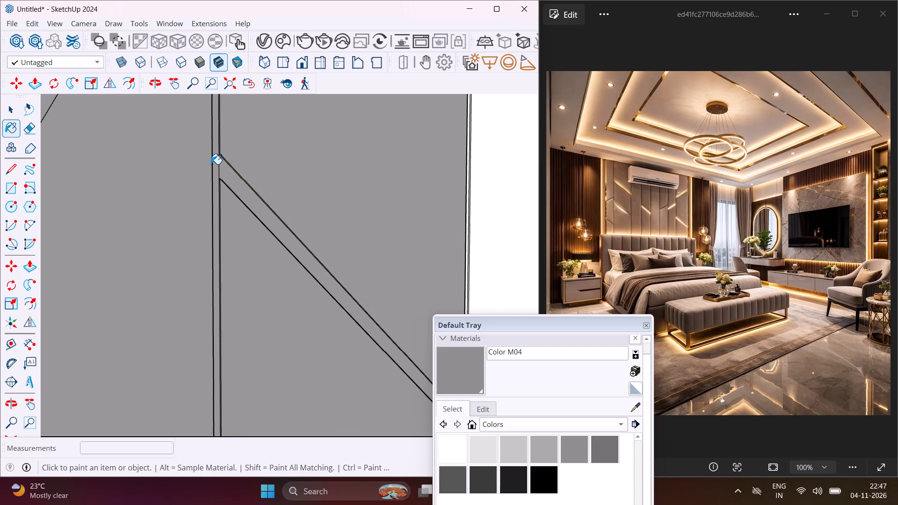
pyautogui.scroll(-10, 211, 164)
pyautogui.scroll(3, 140, 332)
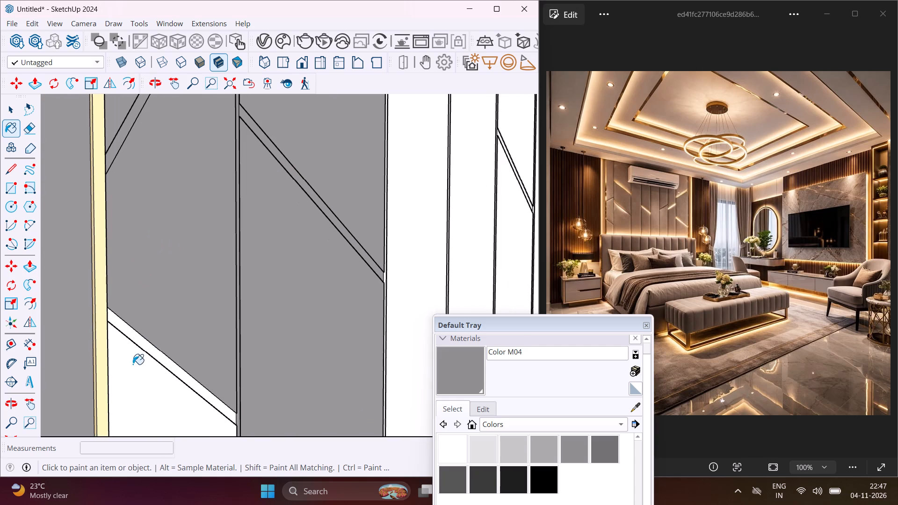
pyautogui.click(133, 364)
pyautogui.scroll(3, 133, 345)
pyautogui.click(134, 337)
pyautogui.scroll(-5, 106, 320)
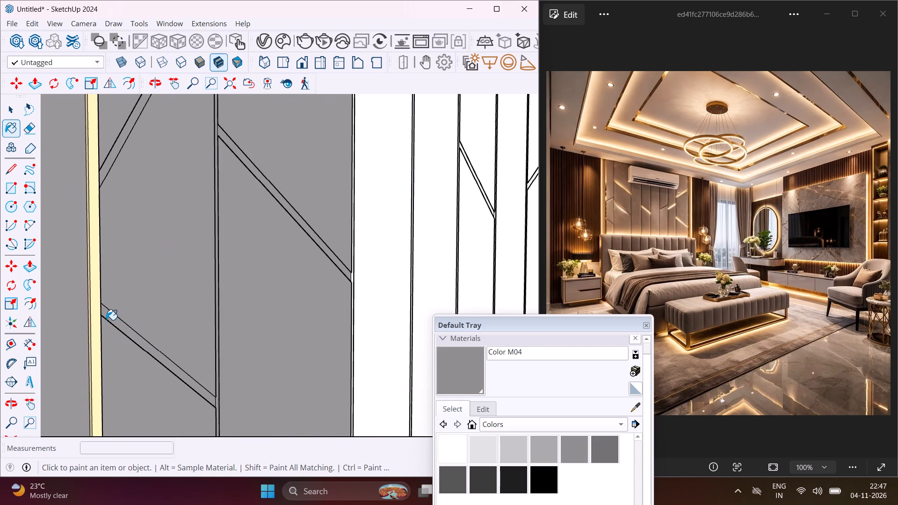
# Paint the third wall panel and the vertical groove between the second and third panels with Color M04.
pyautogui.scroll(-4, 106, 320)
pyautogui.scroll(6, 313, 266)
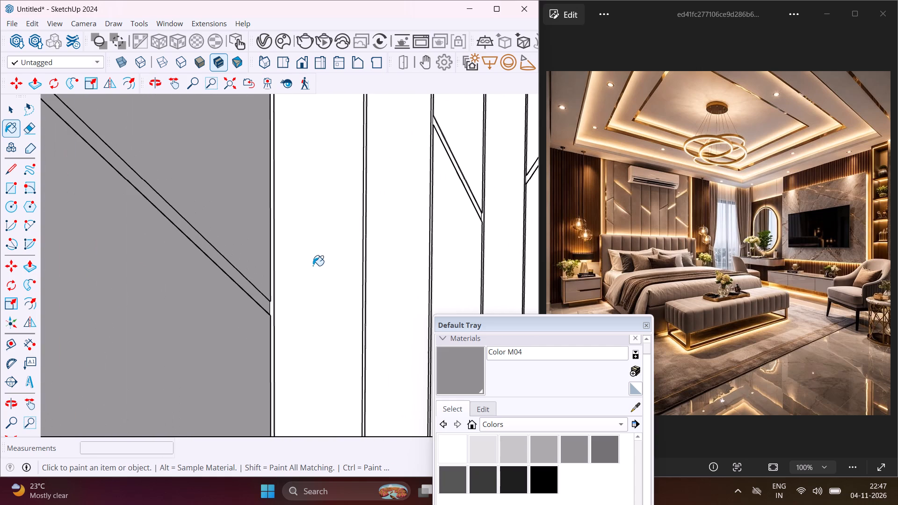
pyautogui.click(313, 266)
pyautogui.scroll(6, 261, 303)
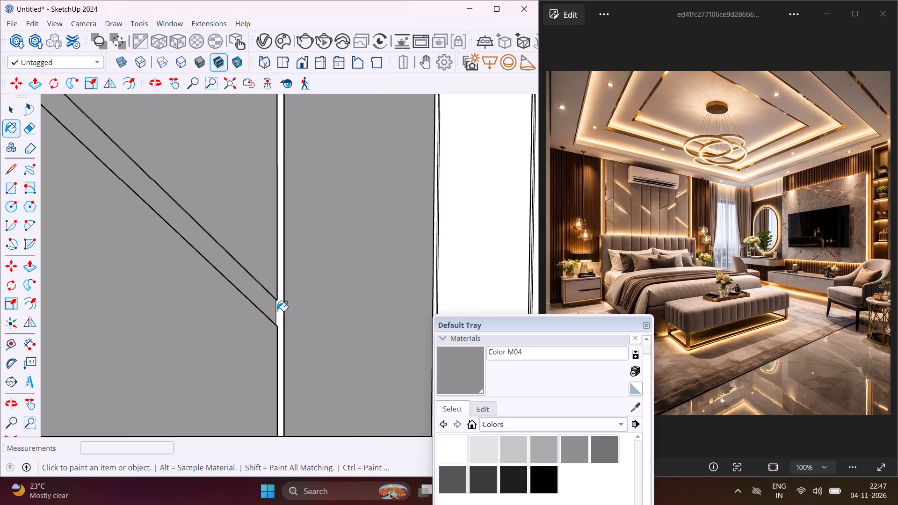
pyautogui.click(277, 311)
pyautogui.scroll(5, 281, 311)
pyautogui.moveTo(284, 309); pyautogui.dragTo(332, 312, button='middle')
pyautogui.scroll(3, 282, 330)
pyautogui.click(285, 317)
# Paint the remaining thin side faces of the groove between the second and third panels with Color M04.
pyautogui.scroll(1, 292, 299)
pyautogui.moveTo(291, 299); pyautogui.dragTo(290, 299, button='middle')
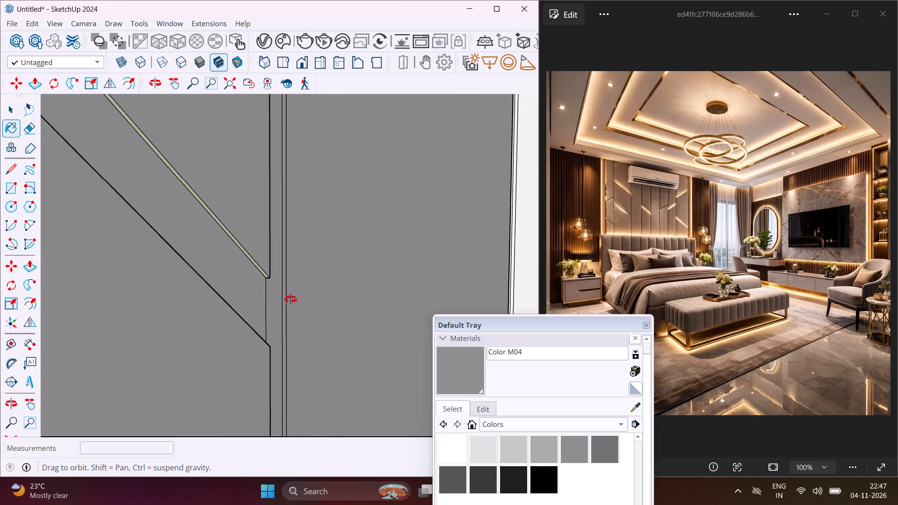
pyautogui.moveTo(290, 299); pyautogui.dragTo(84, 349, button='middle')
pyautogui.scroll(-5, 78, 349)
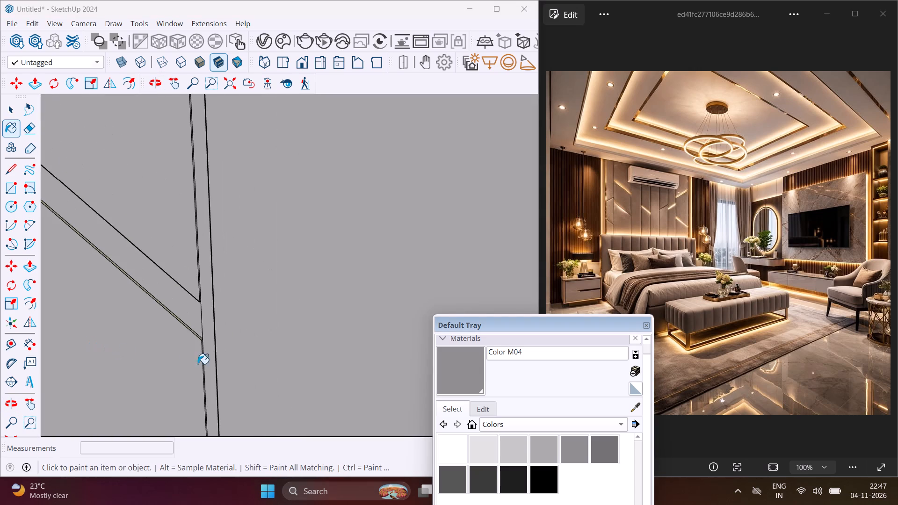
pyautogui.scroll(13, 201, 364)
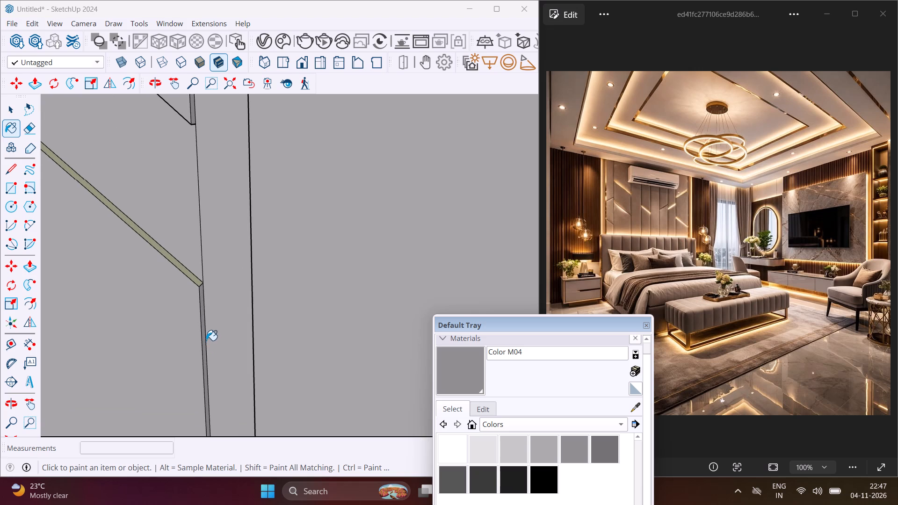
pyautogui.click(205, 338)
pyautogui.scroll(-4, 186, 332)
pyautogui.scroll(4, 194, 178)
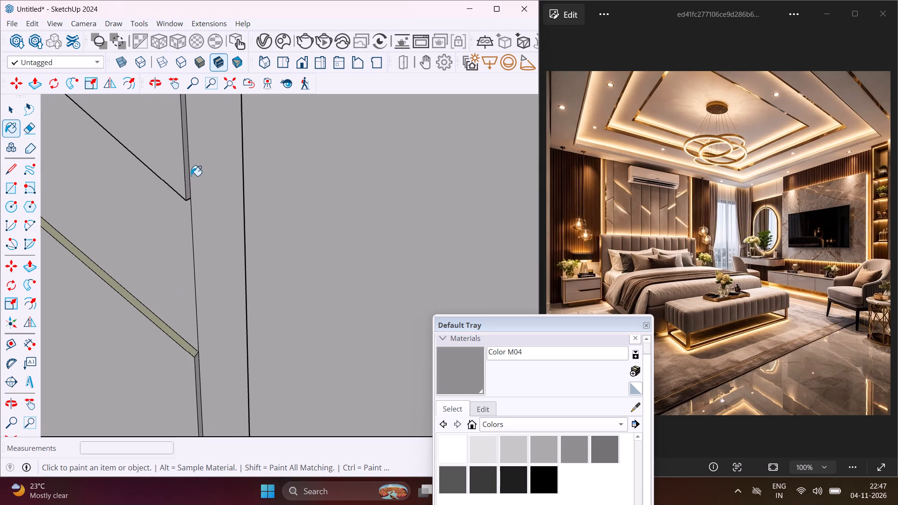
pyautogui.click(187, 173)
# Paint the next run of bed-wall panels above the headboard, from the fourth panel rightward, with Color M04.
pyautogui.scroll(-6, 151, 198)
pyautogui.scroll(-6, 255, 164)
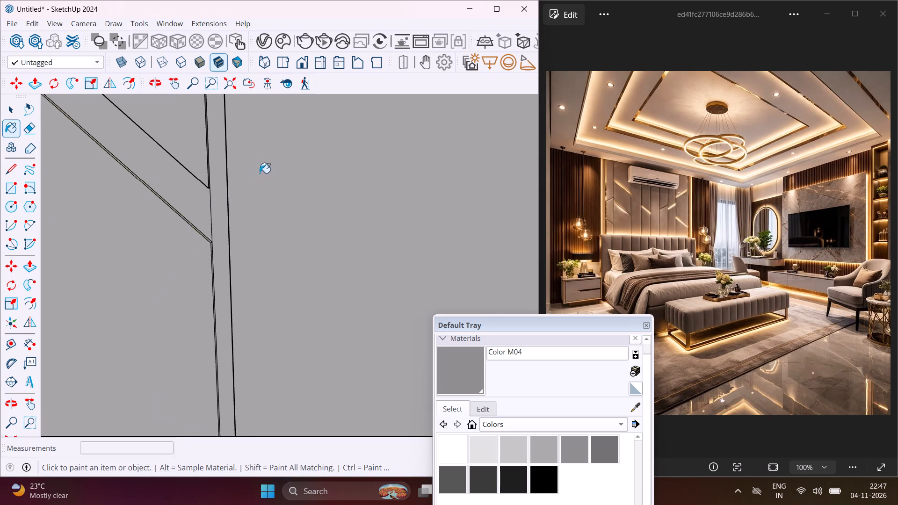
pyautogui.scroll(-18, 261, 177)
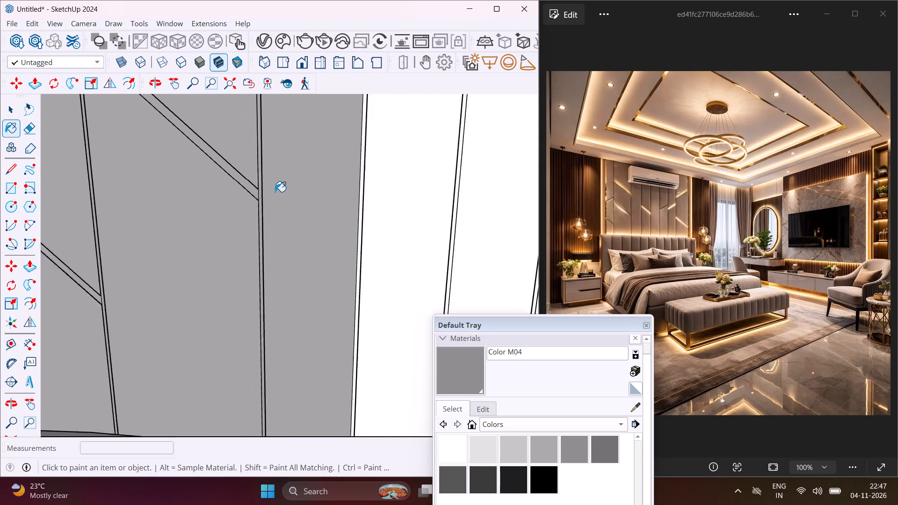
pyautogui.scroll(-7, 275, 192)
pyautogui.click(341, 212)
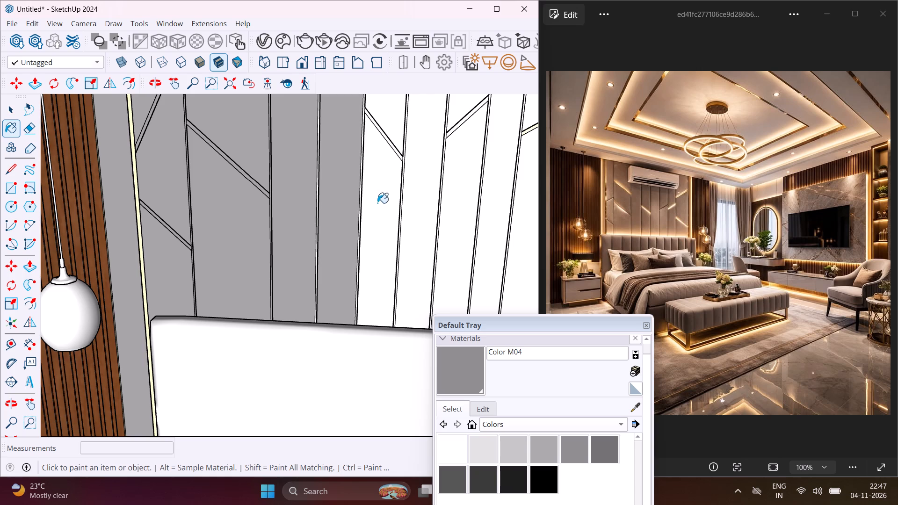
pyautogui.click(377, 203)
pyautogui.click(437, 196)
pyautogui.click(400, 131)
pyautogui.click(480, 175)
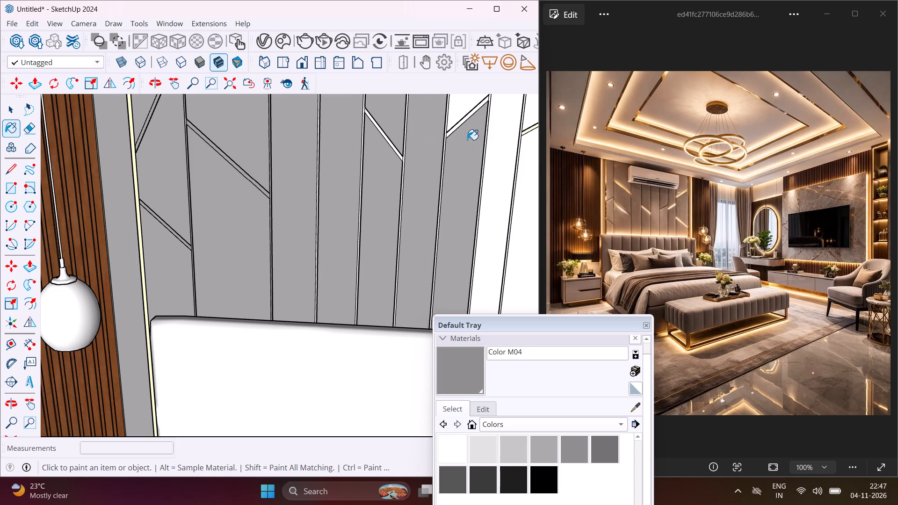
pyautogui.click(466, 106)
pyautogui.click(502, 135)
# Paint the remaining right-hand panel faces and the right border strip of the bed wall with Color M04.
pyautogui.scroll(-4, 396, 162)
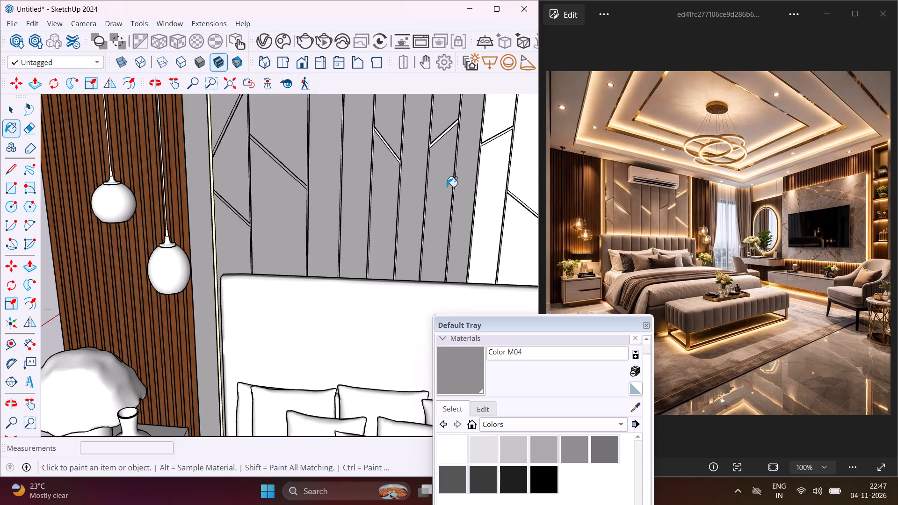
pyautogui.scroll(-8, 446, 187)
pyautogui.scroll(6, 497, 186)
pyautogui.click(509, 176)
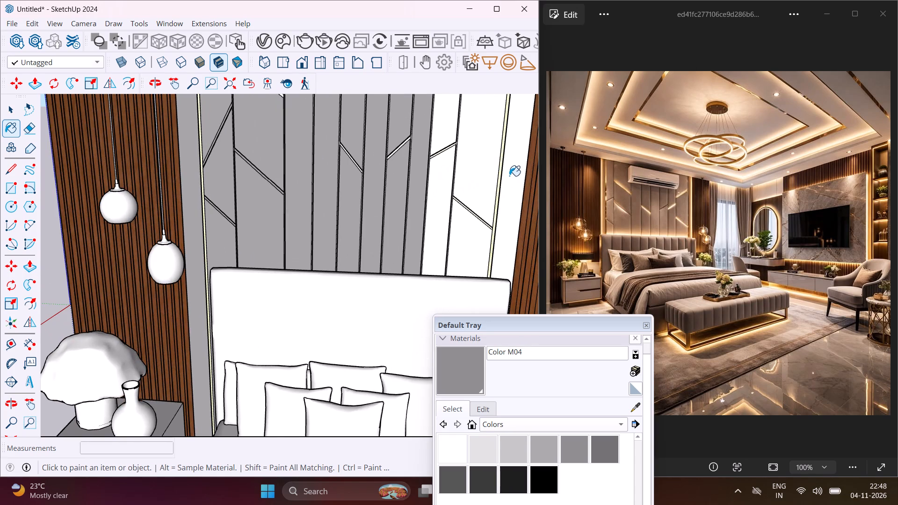
pyautogui.click(484, 175)
pyautogui.click(452, 231)
pyautogui.click(445, 208)
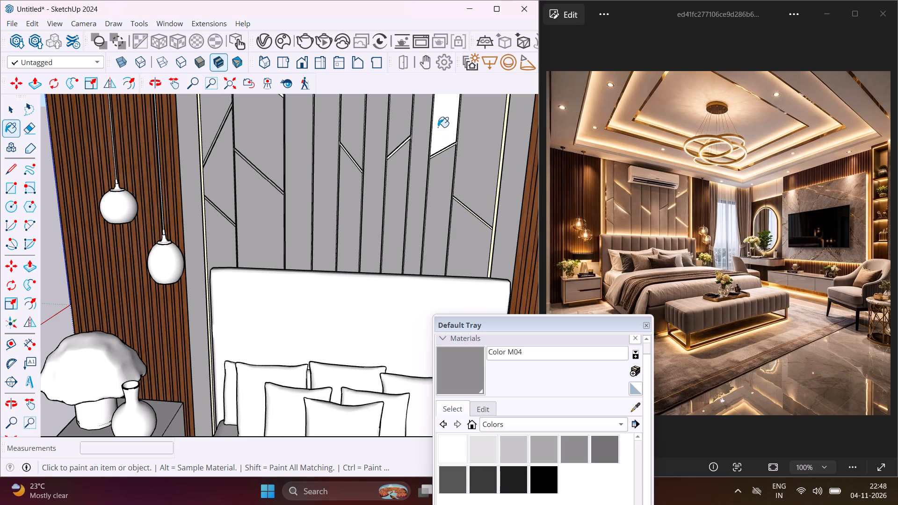
pyautogui.click(438, 127)
# Paint the recessed faces of two vertical grooves and their adjoining diagonal grooves in the middle of the bed wall with Color M04.
pyautogui.scroll(18, 387, 152)
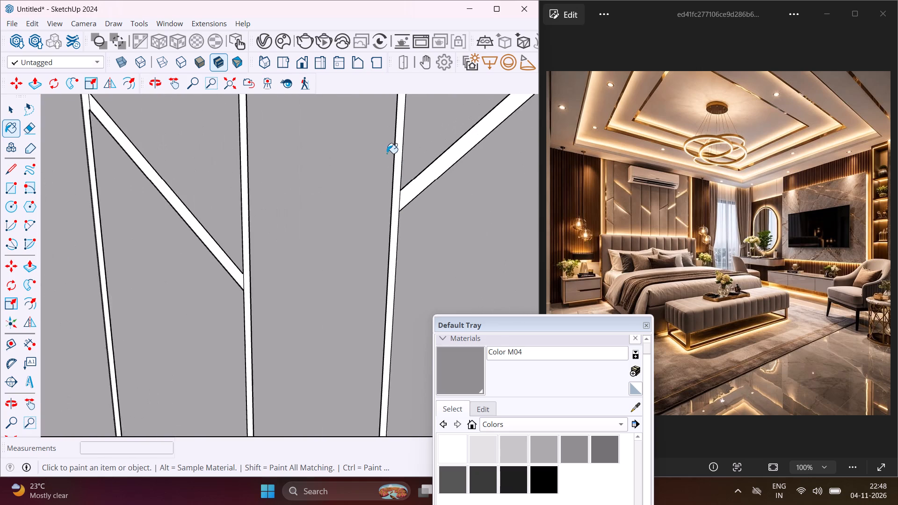
pyautogui.scroll(5, 387, 153)
pyautogui.click(422, 195)
pyautogui.scroll(3, 376, 216)
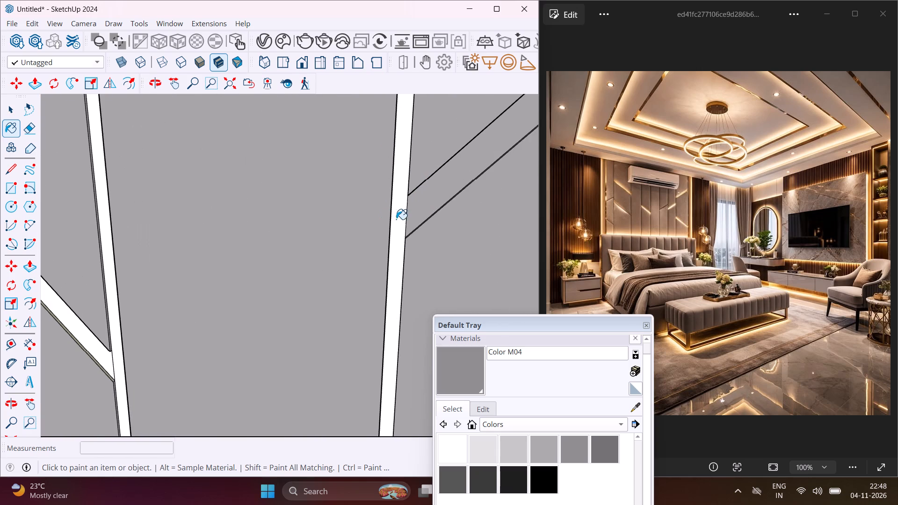
pyautogui.click(397, 219)
pyautogui.click(120, 358)
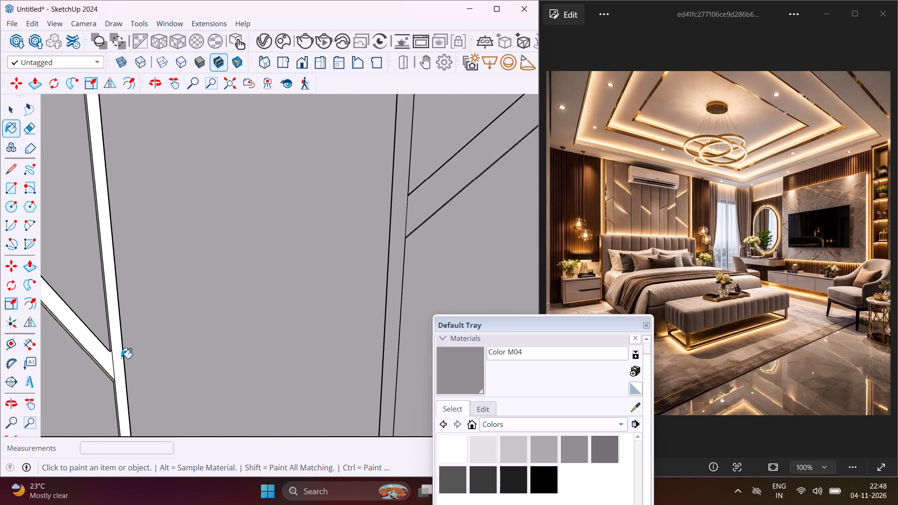
pyautogui.click(108, 358)
# Paint the thin side faces of those middle vertical grooves and of the right diagonal groove with Color M04.
pyautogui.moveTo(109, 364); pyautogui.dragTo(310, 322, button='middle')
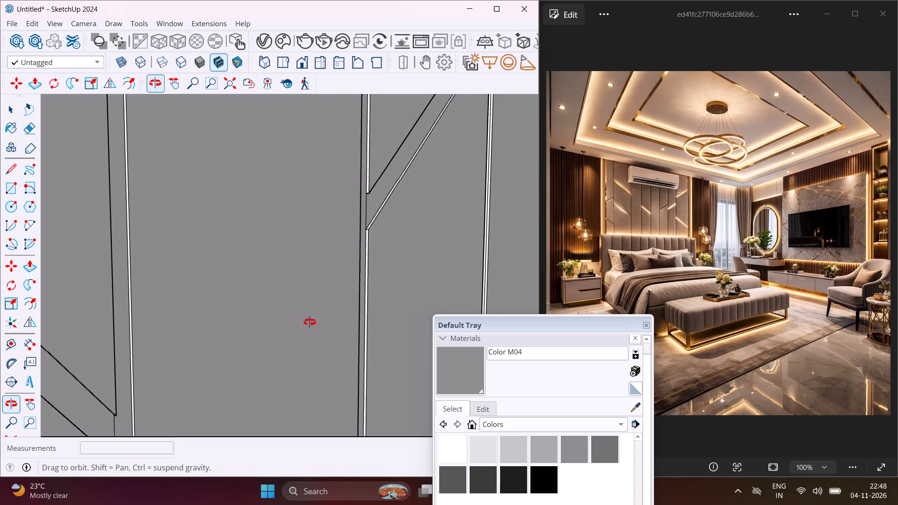
pyautogui.moveTo(310, 322); pyautogui.dragTo(384, 308, button='middle')
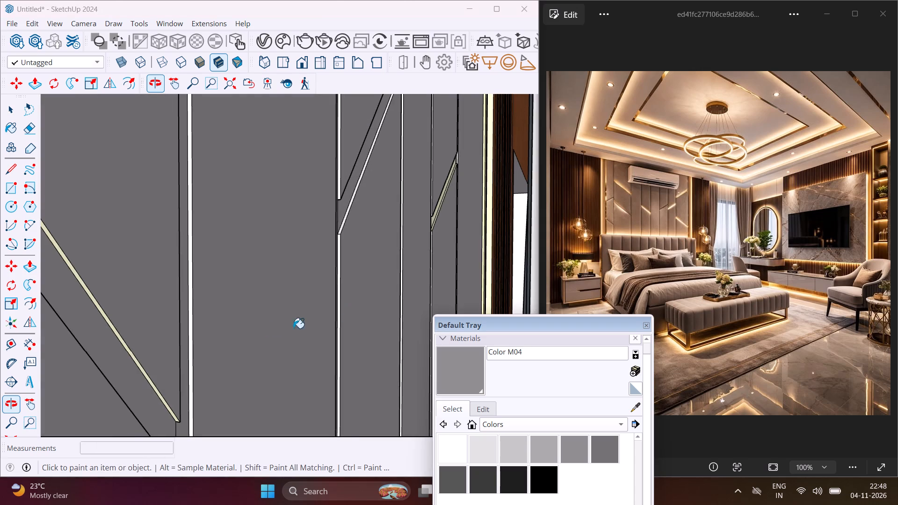
pyautogui.scroll(2, 215, 366)
pyautogui.click(185, 372)
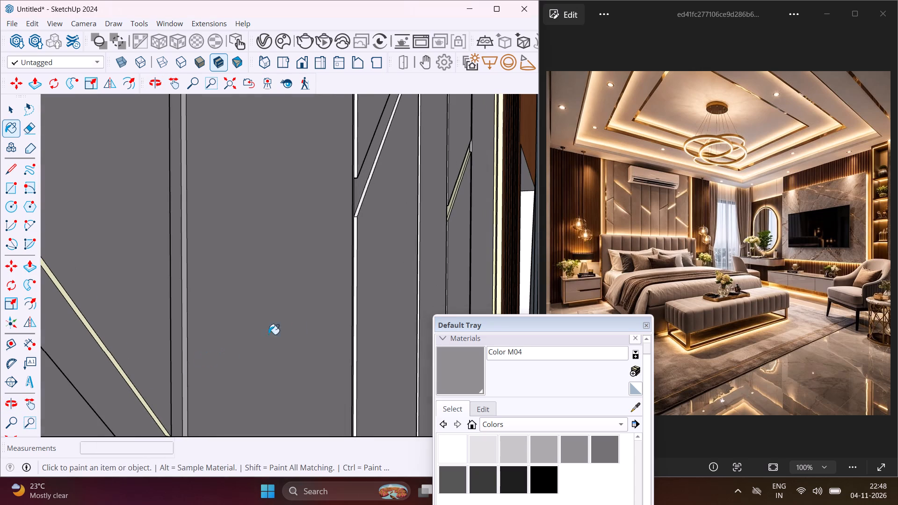
pyautogui.scroll(3, 357, 315)
pyautogui.click(352, 303)
pyautogui.scroll(-4, 347, 297)
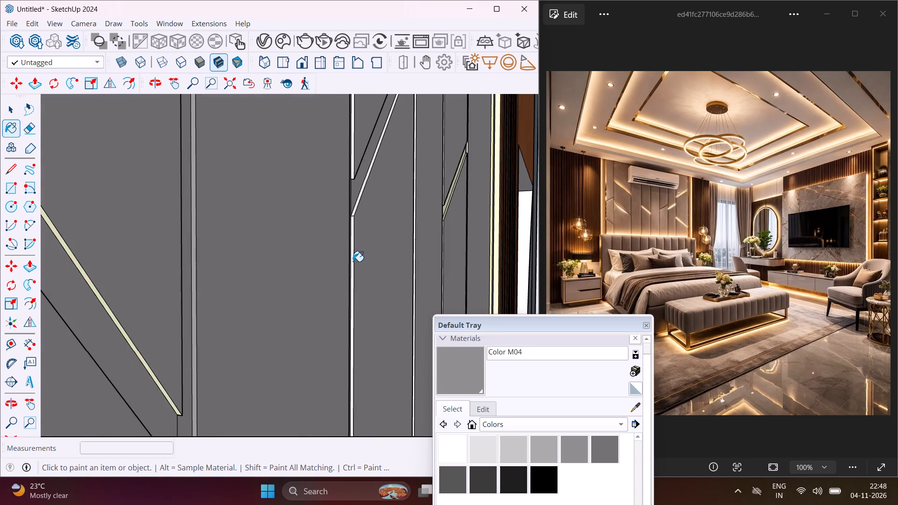
pyautogui.scroll(5, 350, 241)
pyautogui.click(352, 224)
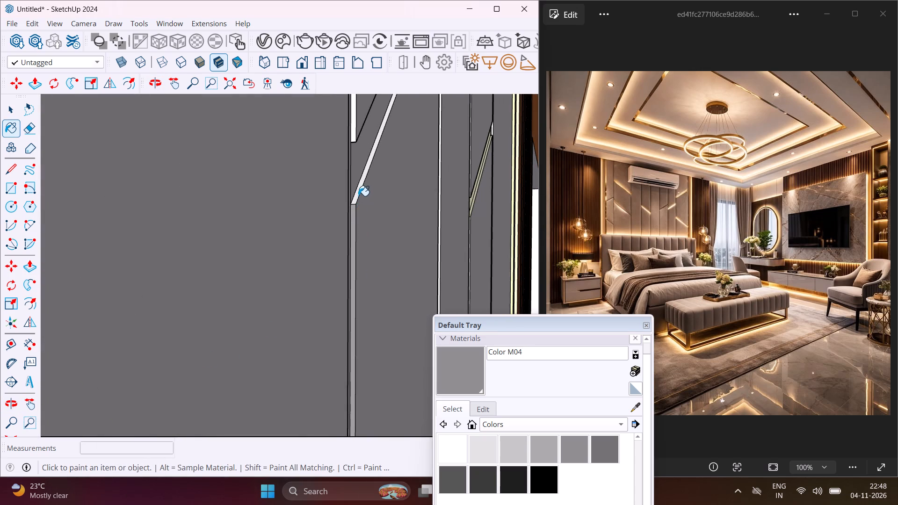
pyautogui.click(358, 196)
pyautogui.click(354, 132)
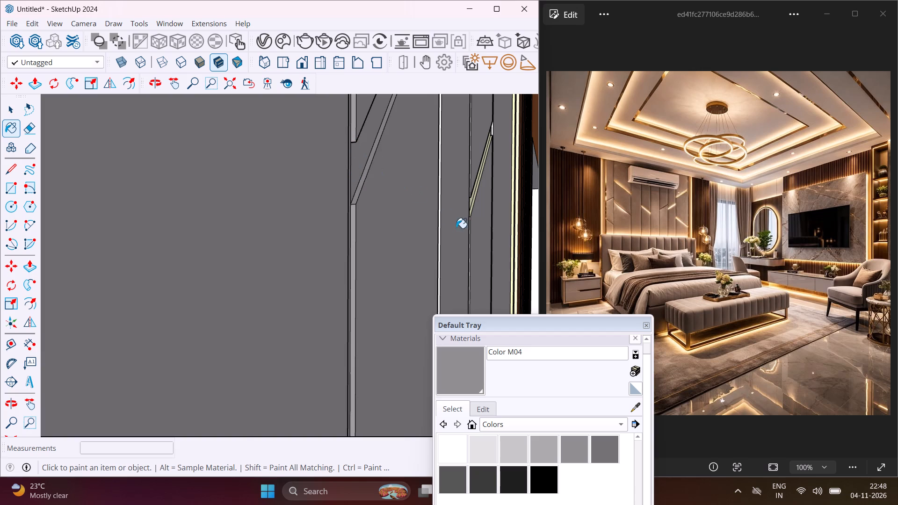
# Paint the next vertical groove and the side faces of the groove meeting the cream diagonal strip's lower end with Color M04.
pyautogui.scroll(3, 456, 228)
pyautogui.click(432, 219)
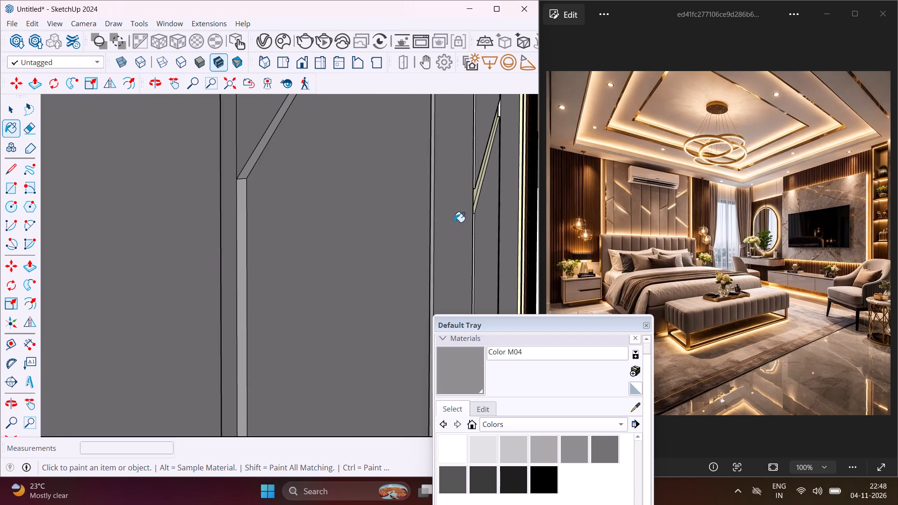
pyautogui.scroll(5, 470, 205)
pyautogui.click(474, 175)
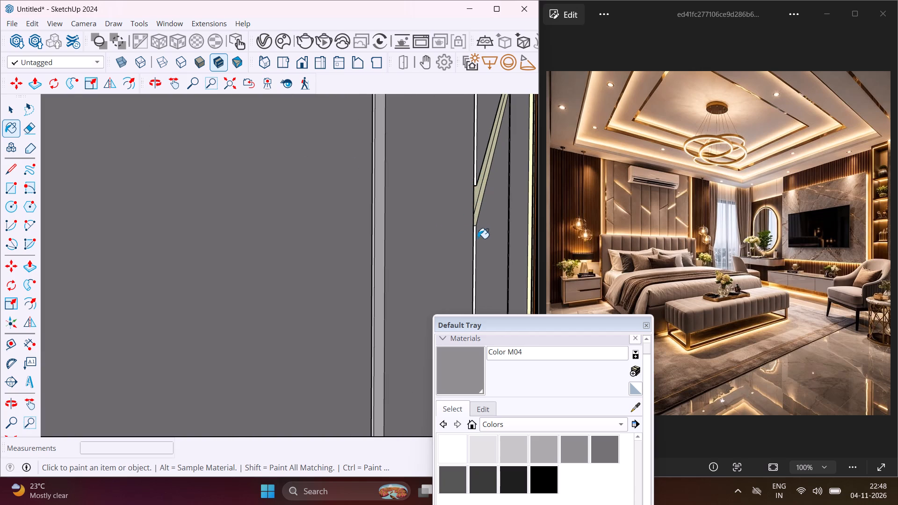
pyautogui.click(475, 237)
pyautogui.moveTo(472, 236); pyautogui.dragTo(437, 249, button='middle')
pyautogui.scroll(3, 475, 196)
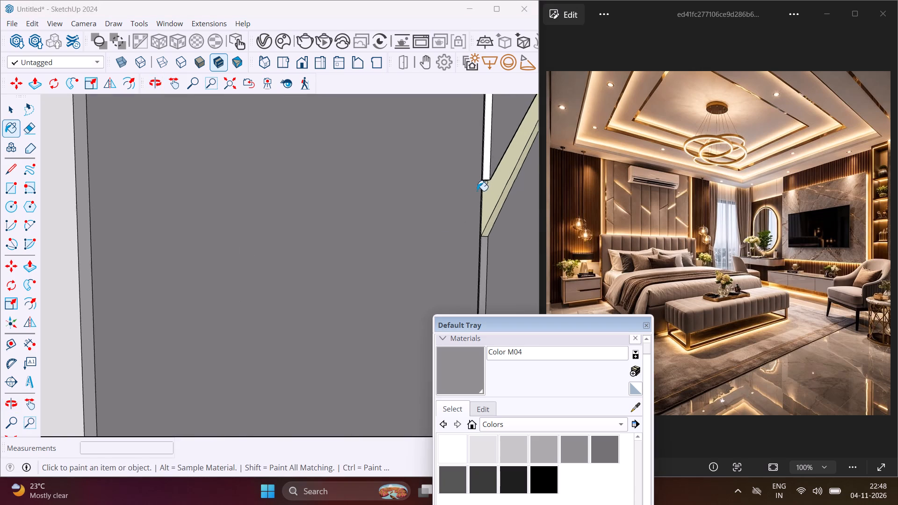
pyautogui.click(491, 167)
pyautogui.click(487, 165)
pyautogui.scroll(-4, 482, 159)
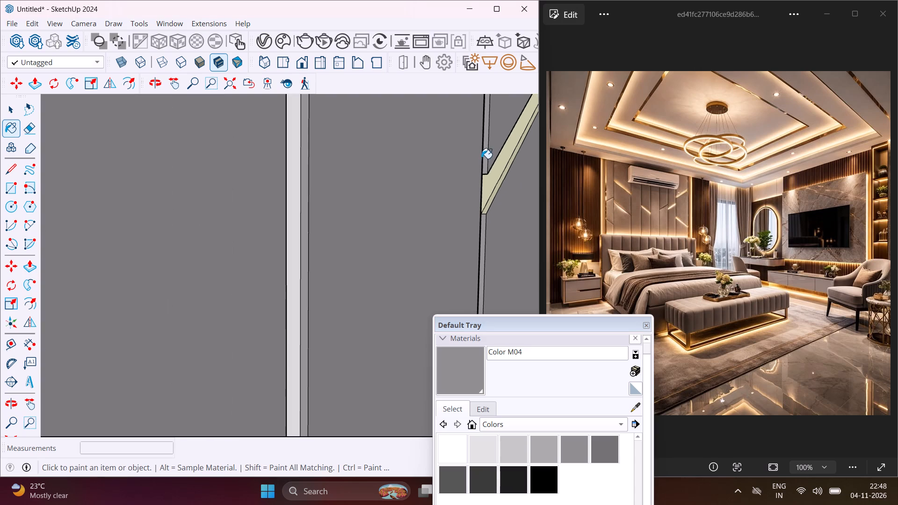
pyautogui.click(297, 257)
# Paint the recessed faces of the two vertical grooves at either end of the upper cream diagonal strip with Color M04.
pyautogui.scroll(-5, 216, 267)
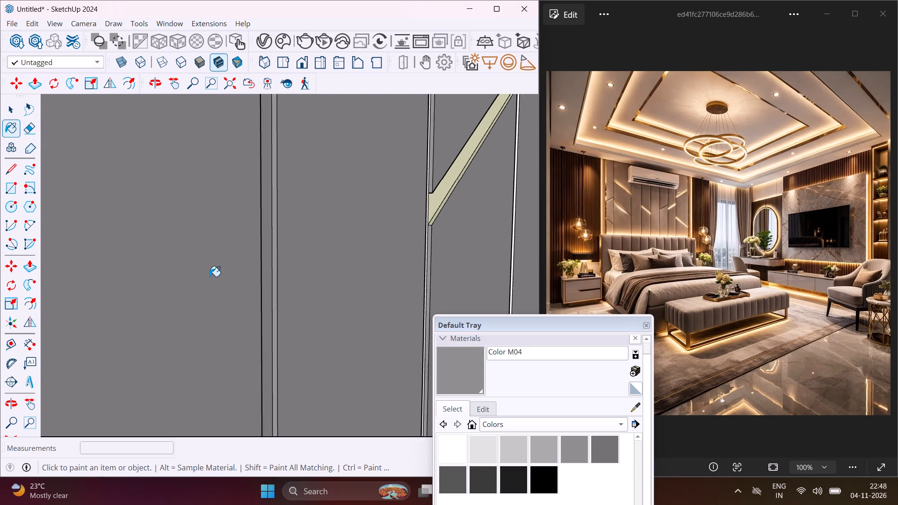
pyautogui.scroll(-5, 210, 276)
pyautogui.scroll(1, 376, 189)
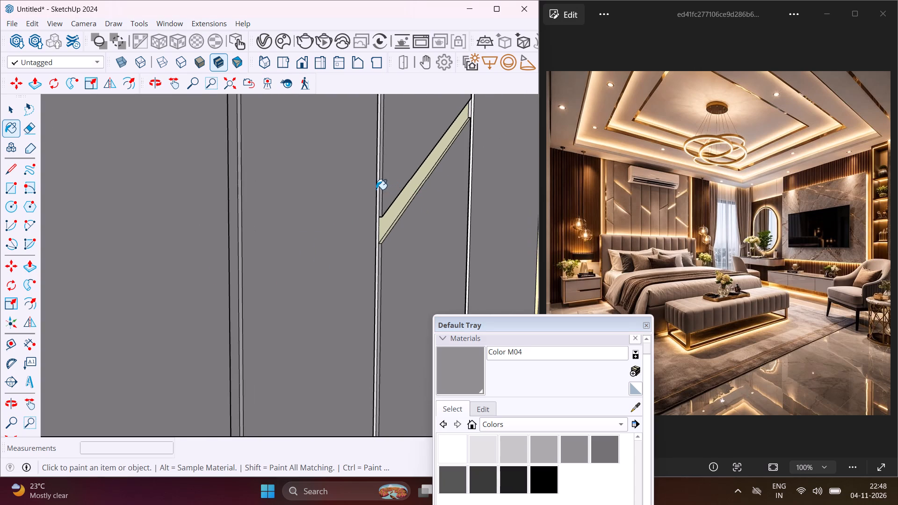
pyautogui.scroll(1, 376, 189)
pyautogui.moveTo(376, 189); pyautogui.dragTo(327, 207, button='middle')
pyautogui.scroll(4, 354, 209)
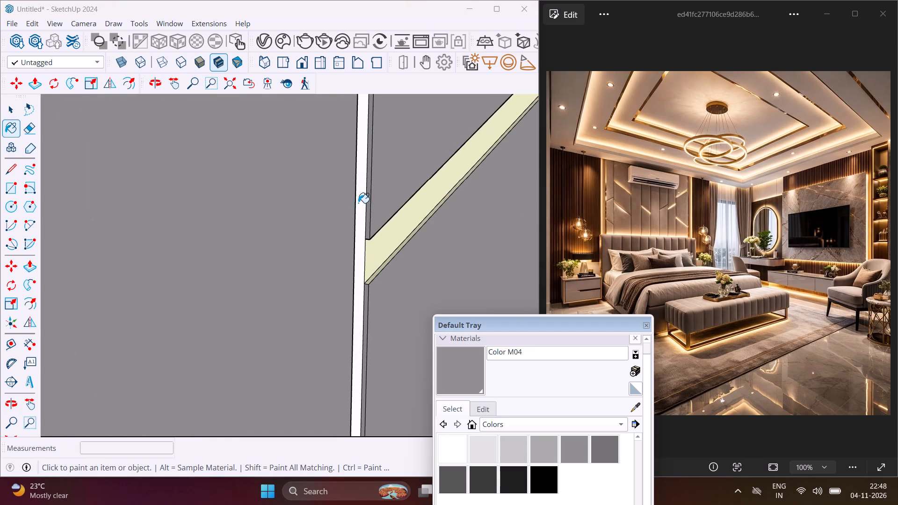
pyautogui.click(359, 202)
pyautogui.scroll(-6, 243, 223)
pyautogui.scroll(-3, 327, 223)
pyautogui.scroll(3, 467, 127)
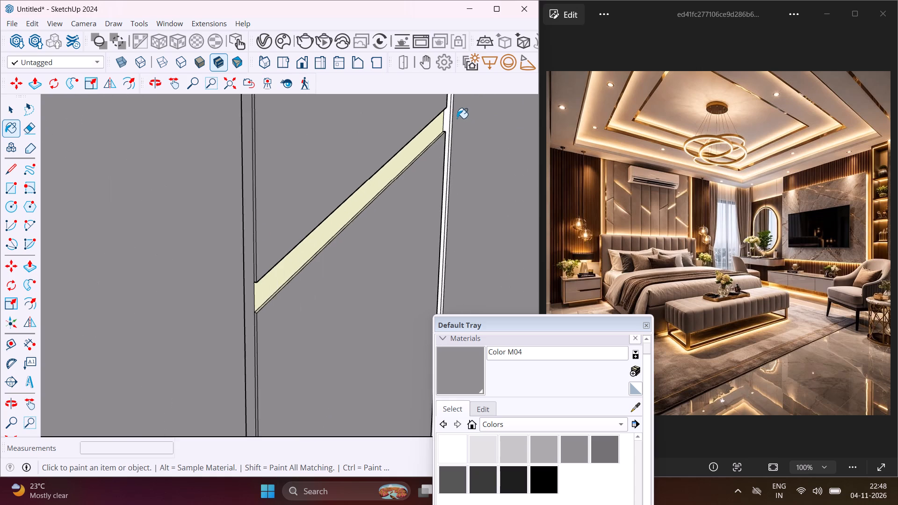
pyautogui.scroll(7, 452, 117)
pyautogui.click(450, 117)
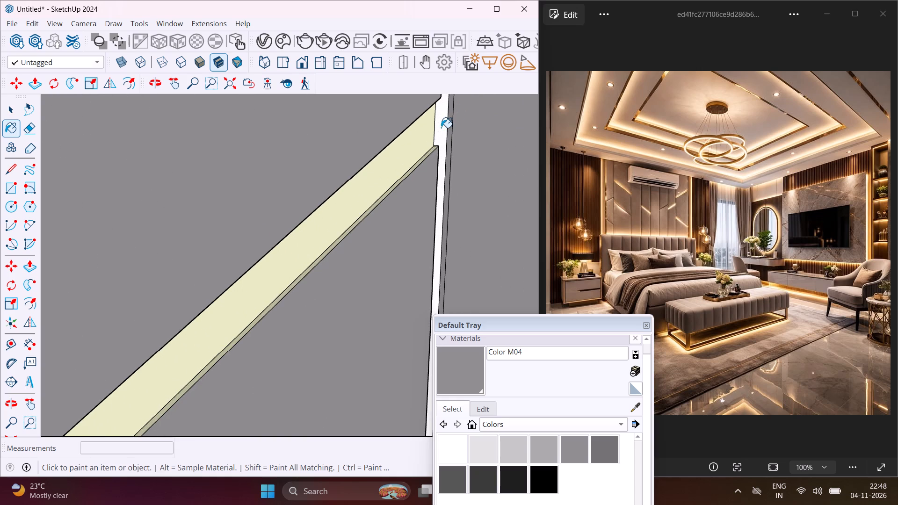
pyautogui.click(441, 128)
# Paint the opposite side faces of the vertical groove at the cream diagonal strip's lower end and the groove beside it with Color M04.
pyautogui.moveTo(424, 144); pyautogui.dragTo(261, 226, button='middle')
pyautogui.scroll(-5, 257, 227)
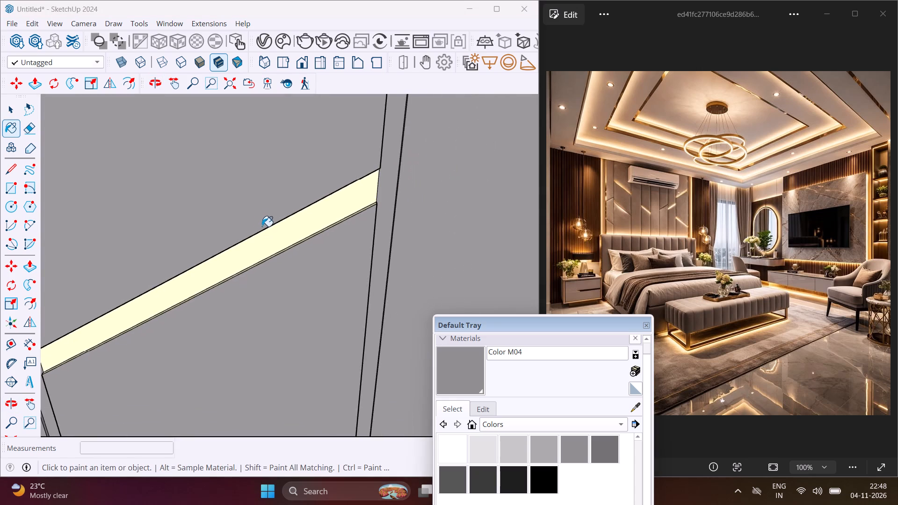
pyautogui.scroll(-16, 263, 226)
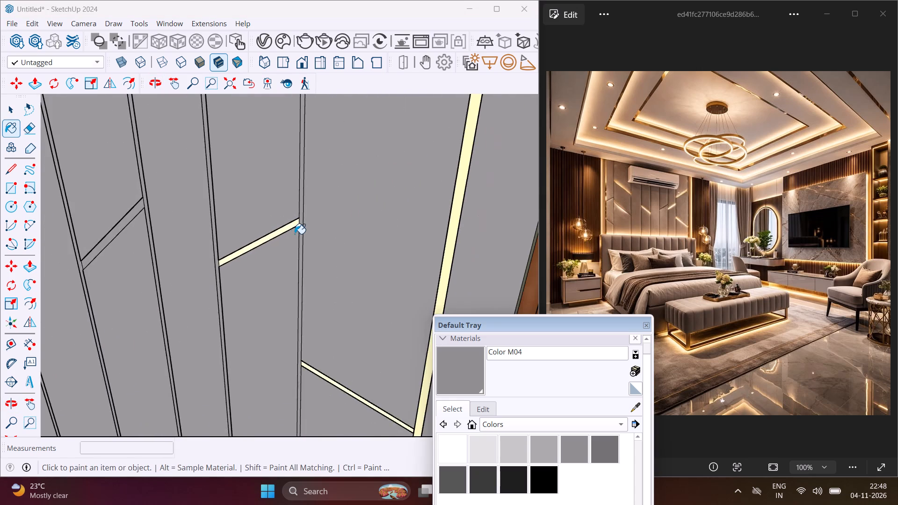
pyautogui.scroll(-3, 295, 234)
pyautogui.moveTo(370, 214); pyautogui.dragTo(405, 214, button='middle')
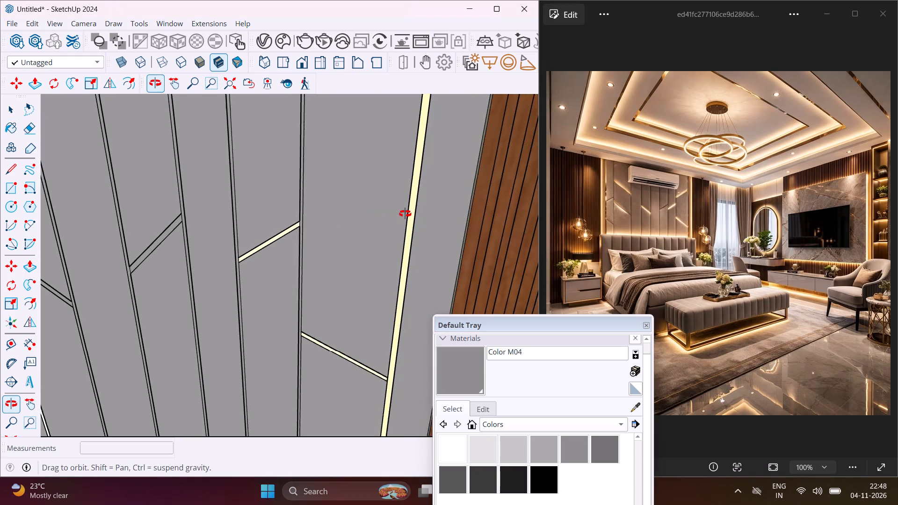
pyautogui.moveTo(405, 214); pyautogui.dragTo(445, 207, button='middle')
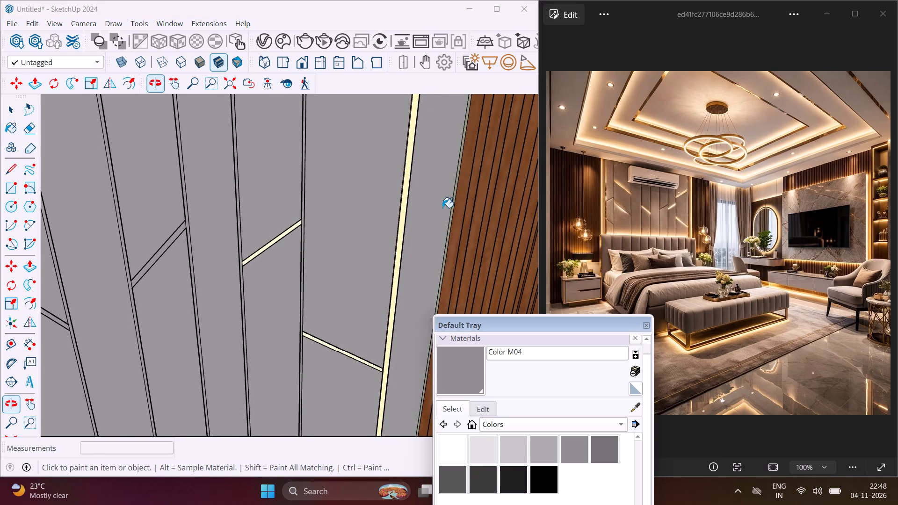
pyautogui.scroll(6, 441, 209)
pyautogui.moveTo(441, 209); pyautogui.dragTo(275, 226, button='middle')
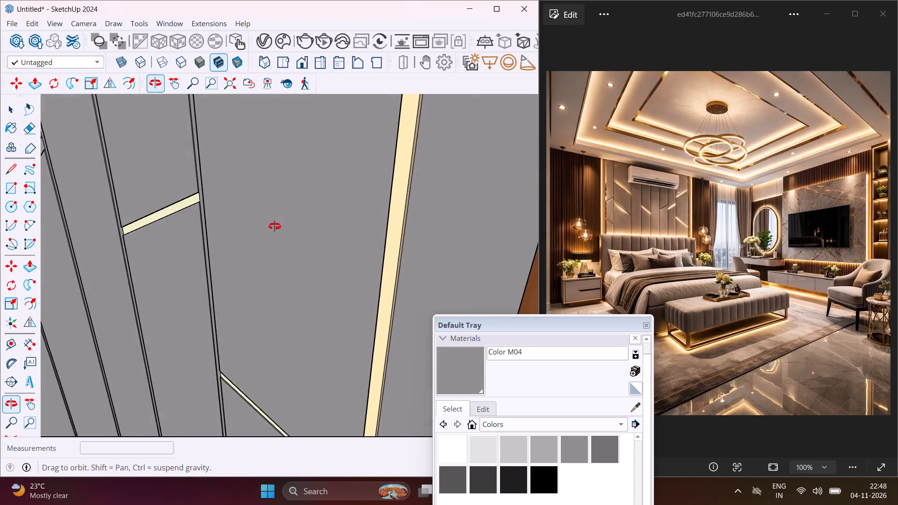
pyautogui.moveTo(275, 226); pyautogui.dragTo(213, 242, button='middle')
pyautogui.scroll(5, 168, 222)
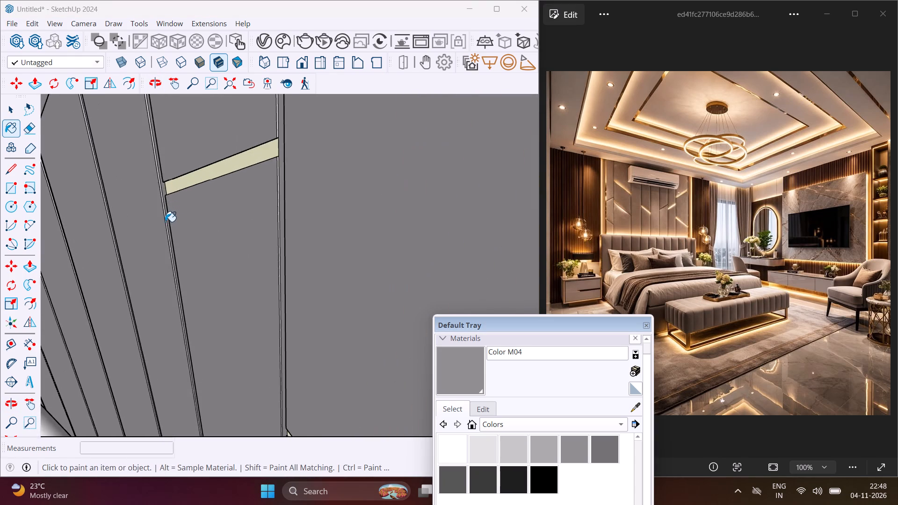
pyautogui.scroll(9, 165, 221)
pyautogui.click(165, 221)
pyautogui.click(167, 218)
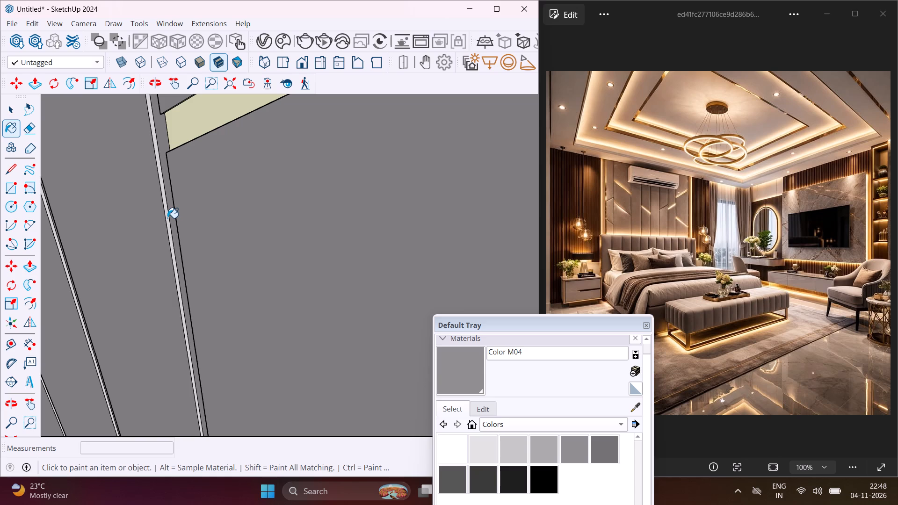
pyautogui.scroll(2, 73, 307)
pyautogui.click(76, 301)
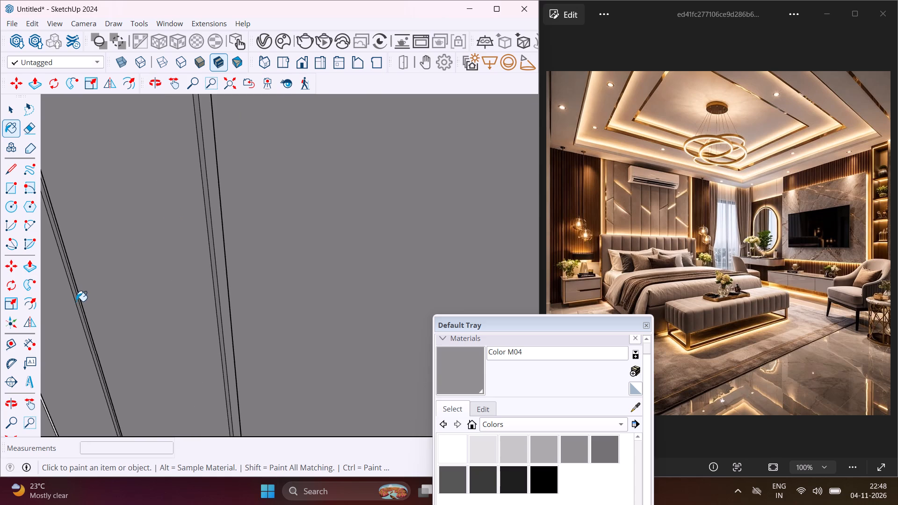
# Paint the side faces of the vertical groove at the cream diagonal strip's upper end, above and below the strip, with Color M04.
pyautogui.scroll(-10, 76, 301)
pyautogui.scroll(2, 258, 176)
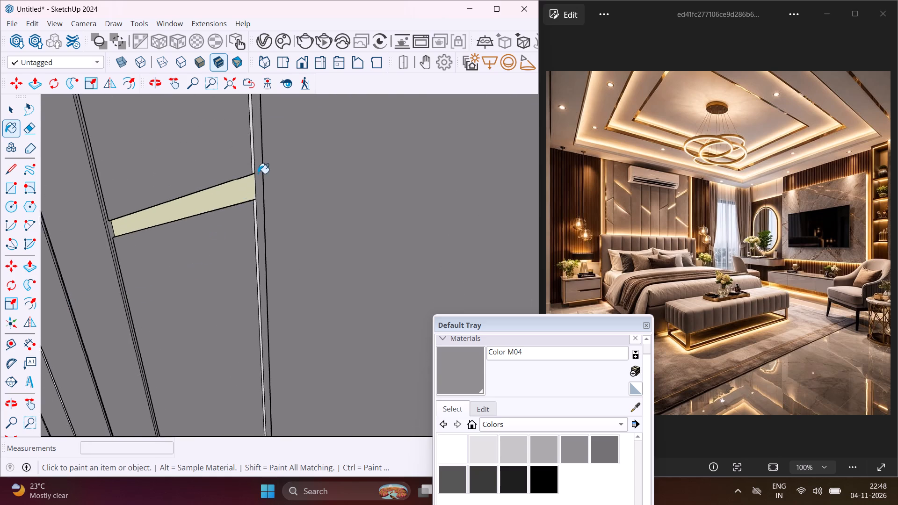
pyautogui.scroll(4, 258, 173)
pyautogui.click(251, 165)
pyautogui.click(255, 226)
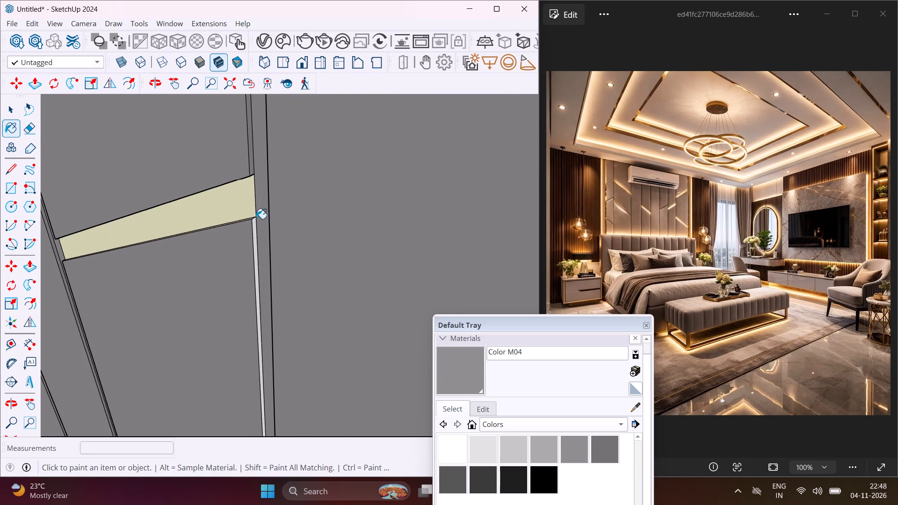
# Paint the side faces of the two vertical grooves at either end of the rising grey diagonal groove with Color M04.
pyautogui.scroll(-5, 271, 180)
pyautogui.scroll(-5, 208, 213)
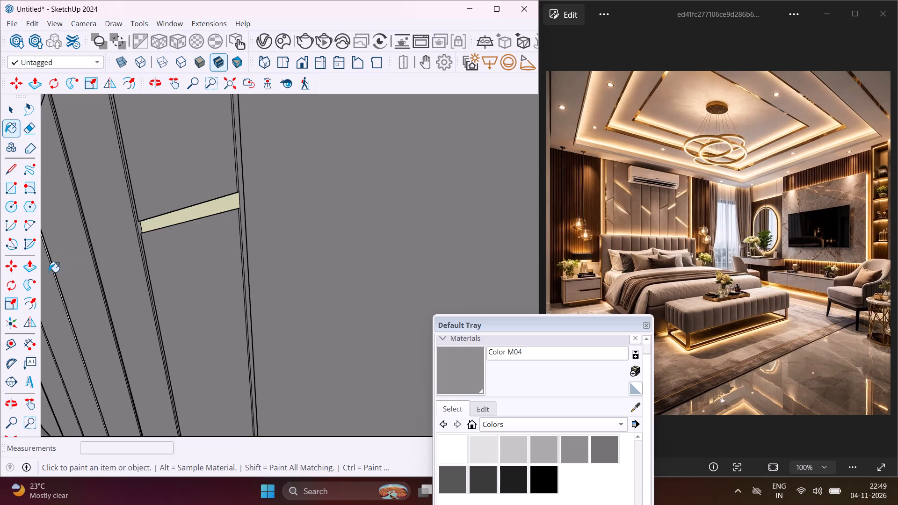
pyautogui.moveTo(48, 273); pyautogui.dragTo(320, 203, button='middle')
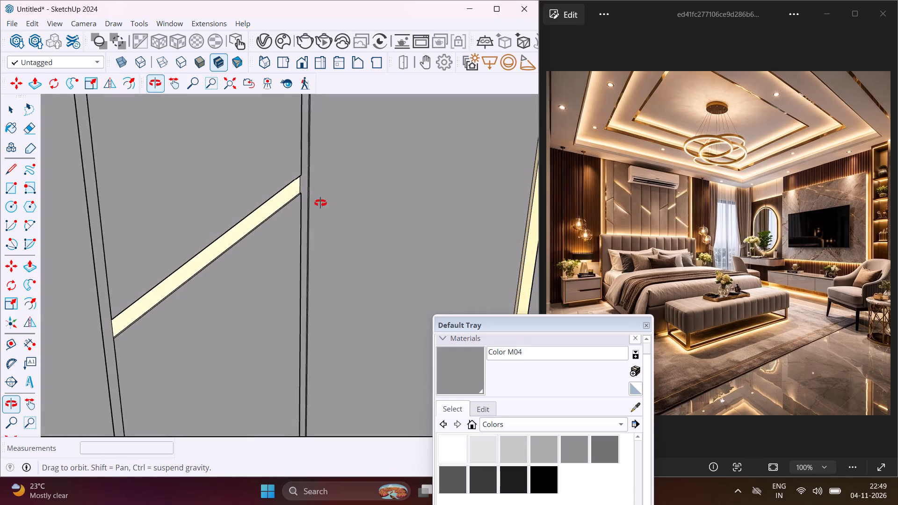
pyautogui.moveTo(320, 203); pyautogui.dragTo(159, 253, button='middle')
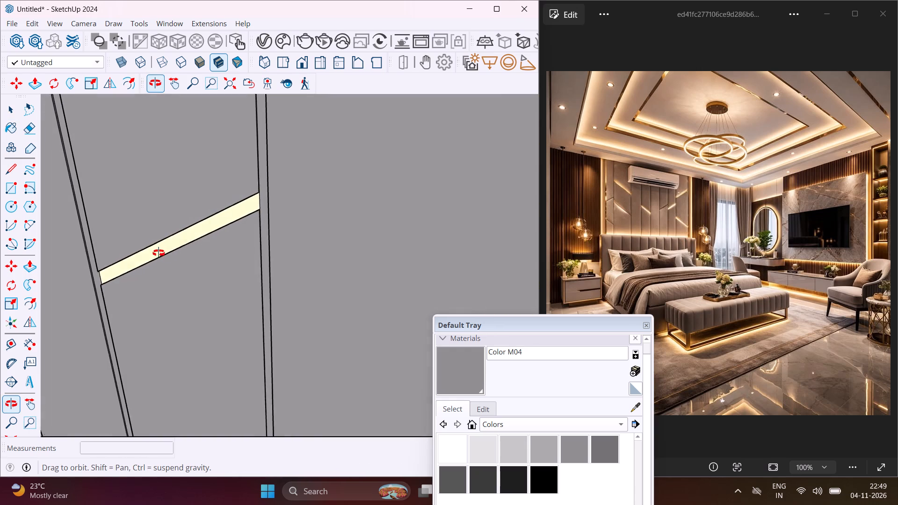
pyautogui.moveTo(159, 253); pyautogui.dragTo(141, 254, button='middle')
pyautogui.click(173, 84)
pyautogui.moveTo(130, 173); pyautogui.dragTo(234, 175)
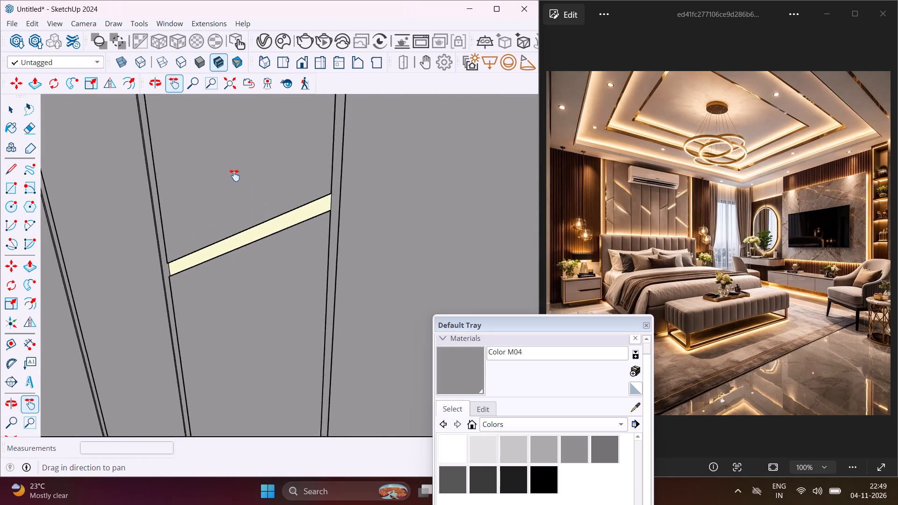
pyautogui.moveTo(234, 175); pyautogui.dragTo(435, 185)
pyautogui.scroll(3, 197, 238)
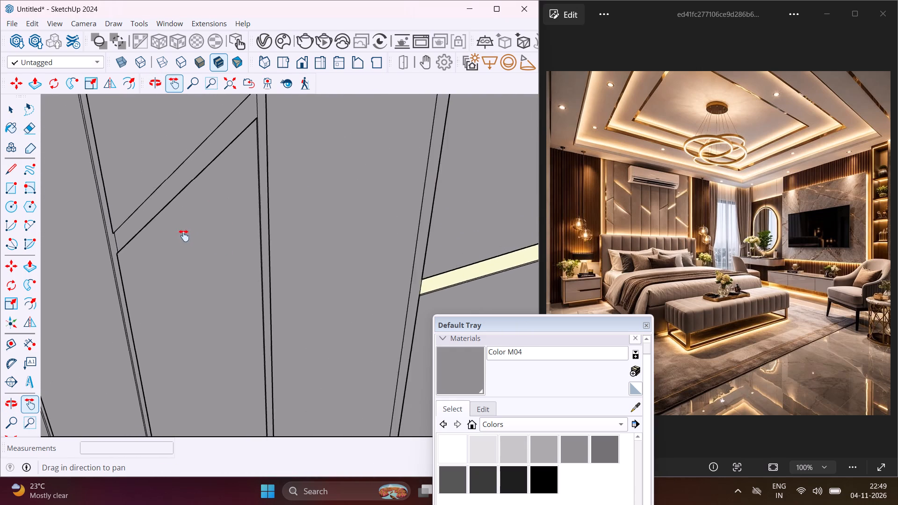
pyautogui.moveTo(184, 236); pyautogui.dragTo(115, 244, button='middle')
pyautogui.moveTo(111, 218); pyautogui.dragTo(144, 257)
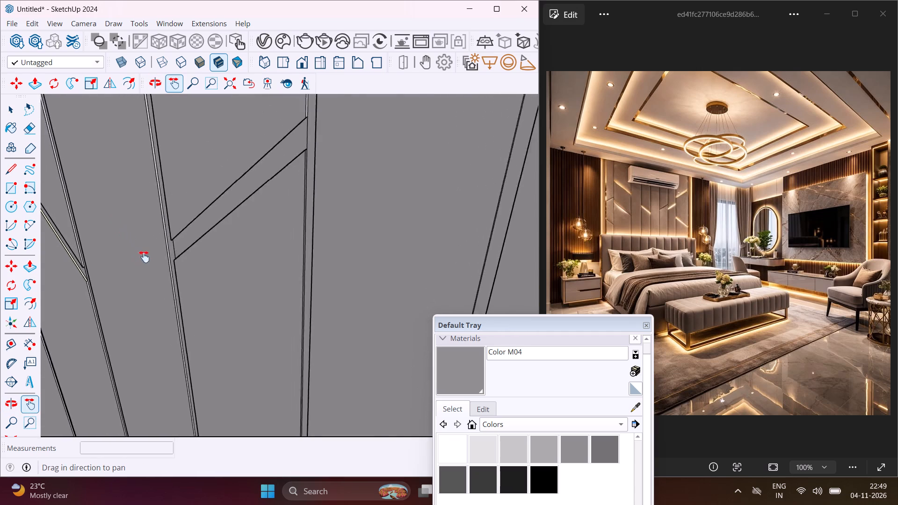
pyautogui.moveTo(144, 257); pyautogui.dragTo(241, 291)
pyautogui.click(446, 371)
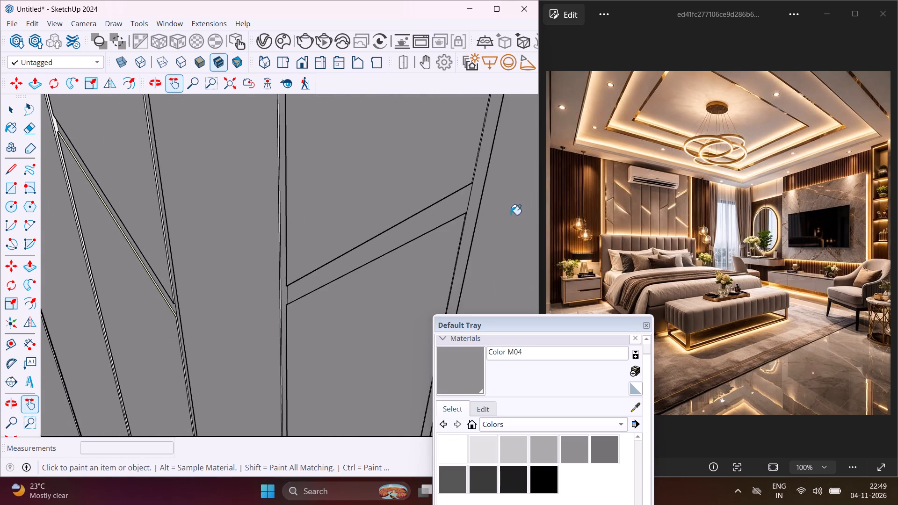
pyautogui.scroll(10, 497, 185)
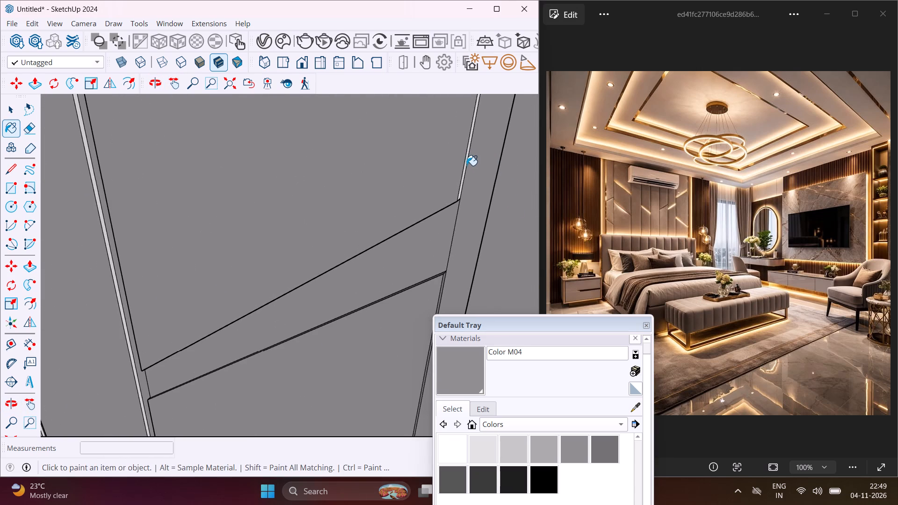
pyautogui.click(466, 165)
pyautogui.scroll(3, 136, 361)
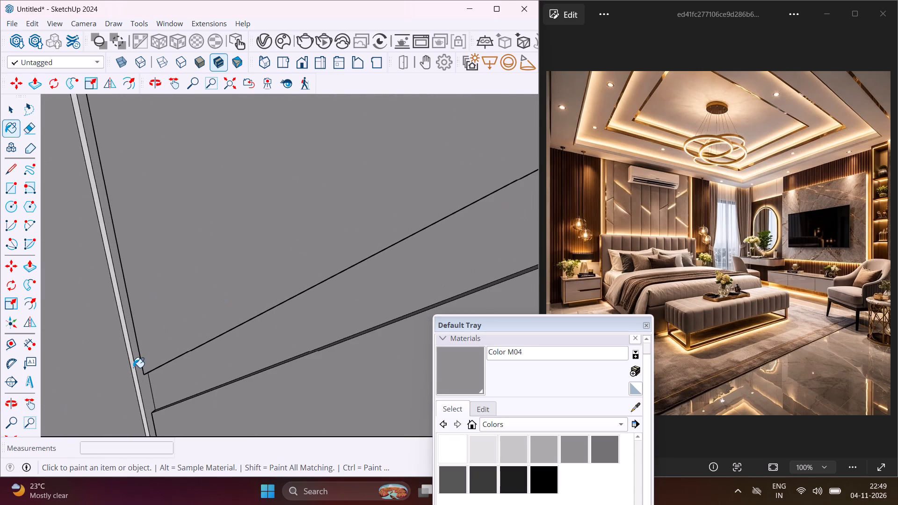
pyautogui.click(133, 368)
# Paint the recessed face and adjoining side face of the vertical groove at the descending diagonal groove's upper end with Color M04.
pyautogui.moveTo(144, 341); pyautogui.dragTo(238, 308, button='middle')
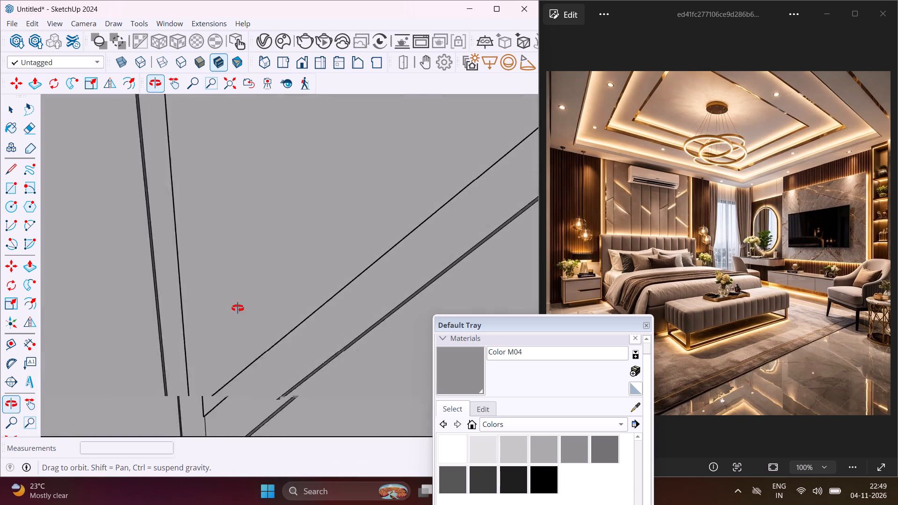
pyautogui.moveTo(238, 308); pyautogui.dragTo(235, 309, button='middle')
pyautogui.scroll(-19, 231, 304)
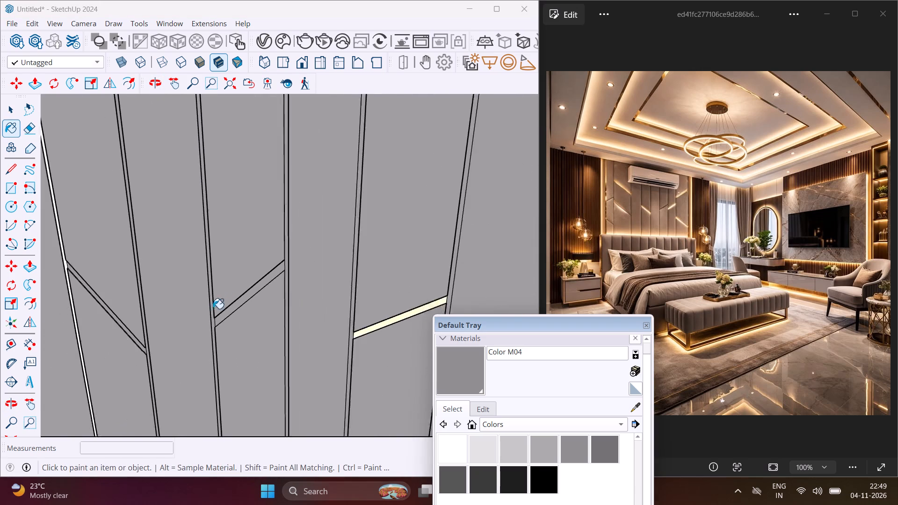
pyautogui.scroll(-2, 213, 309)
pyautogui.scroll(11, 48, 265)
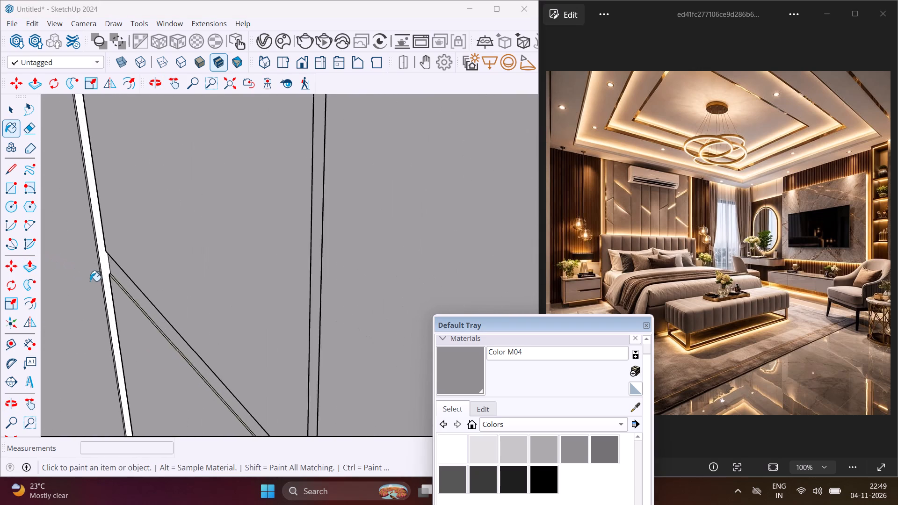
pyautogui.scroll(3, 90, 281)
pyautogui.click(105, 268)
pyautogui.scroll(3, 102, 262)
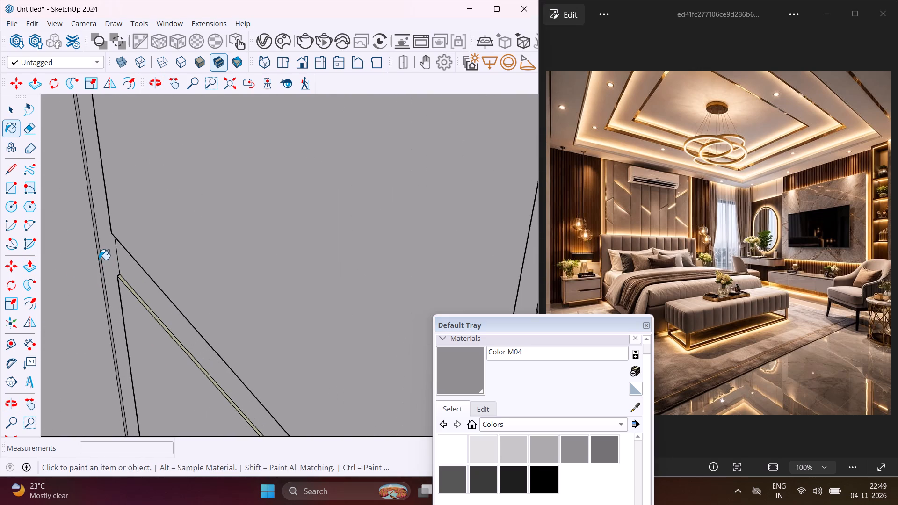
pyautogui.click(99, 260)
# Paint the remaining side faces of the vertical grooves at the descending diagonal groove's lower and upper ends with Color M04.
pyautogui.scroll(-8, 92, 260)
pyautogui.moveTo(258, 303); pyautogui.dragTo(190, 303, button='middle')
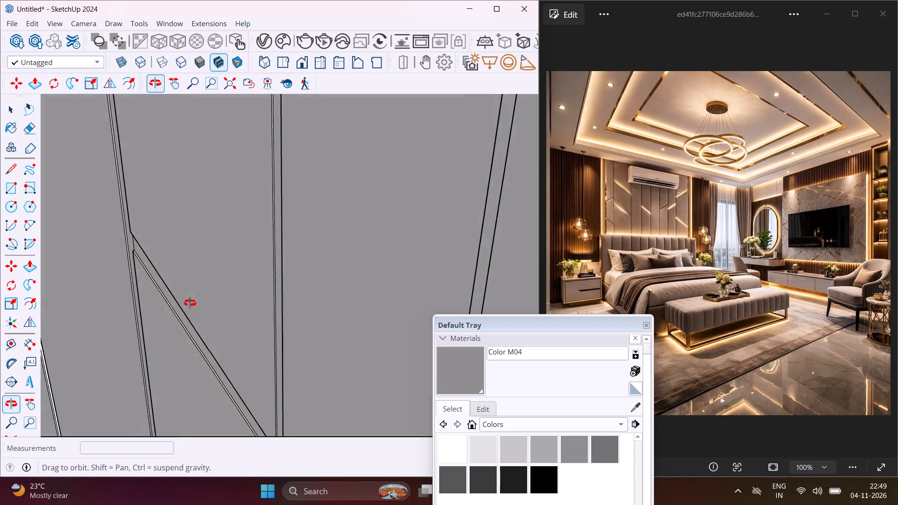
pyautogui.moveTo(190, 303); pyautogui.dragTo(153, 299, button='middle')
pyautogui.scroll(6, 261, 340)
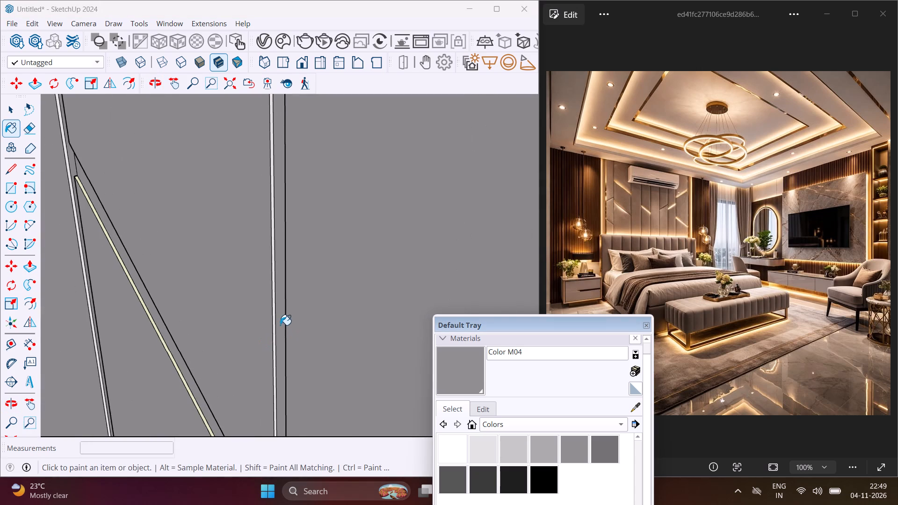
pyautogui.click(274, 316)
pyautogui.scroll(-10, 277, 274)
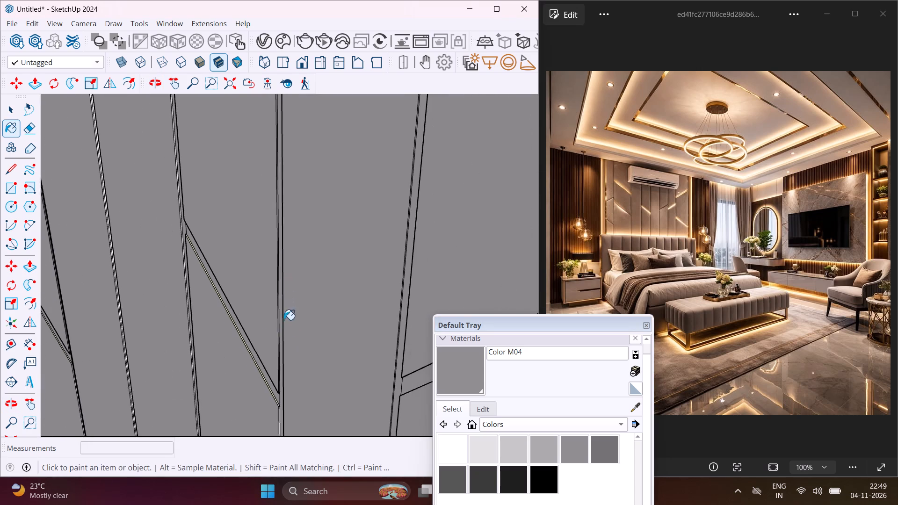
pyautogui.scroll(10, 281, 427)
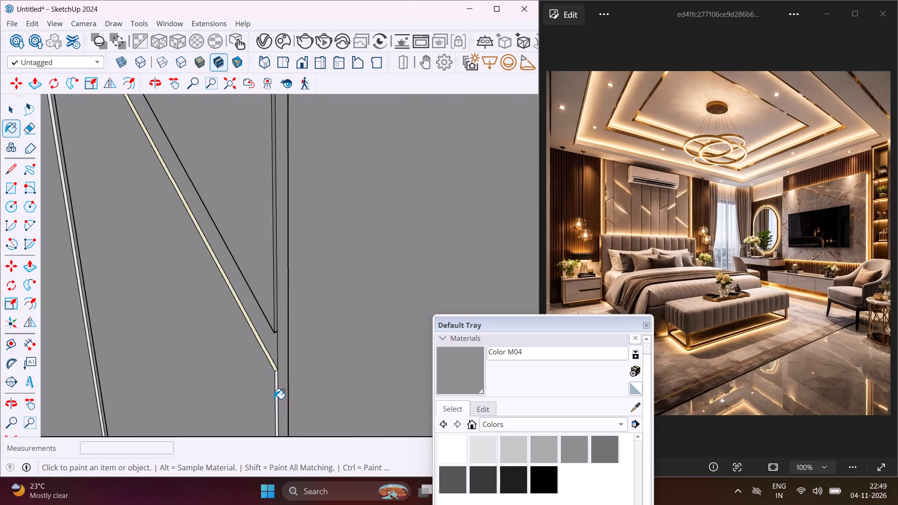
pyautogui.click(275, 393)
pyautogui.click(276, 389)
pyautogui.scroll(-3, 271, 383)
pyautogui.scroll(7, 126, 367)
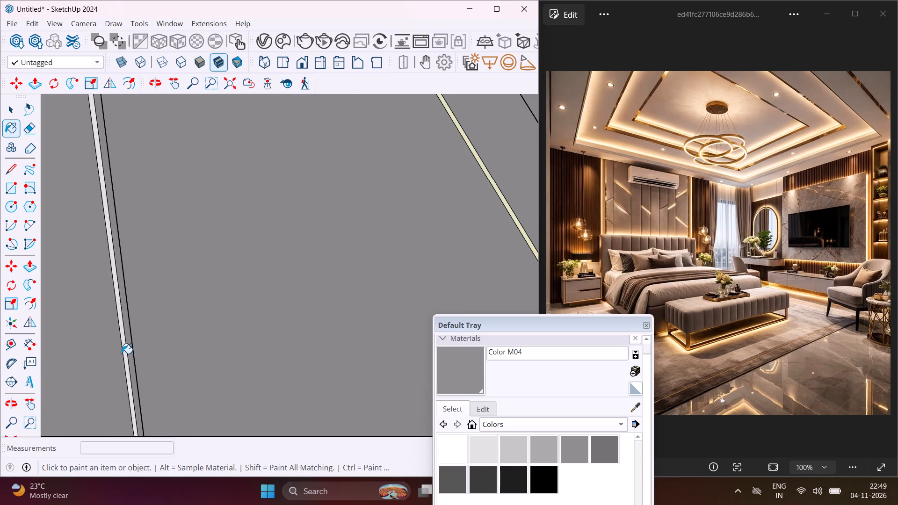
pyautogui.click(123, 352)
# Paint the recessed face and both side faces of the unpainted white vertical groove beyond the descending diagonal with Color M04.
pyautogui.scroll(-14, 151, 310)
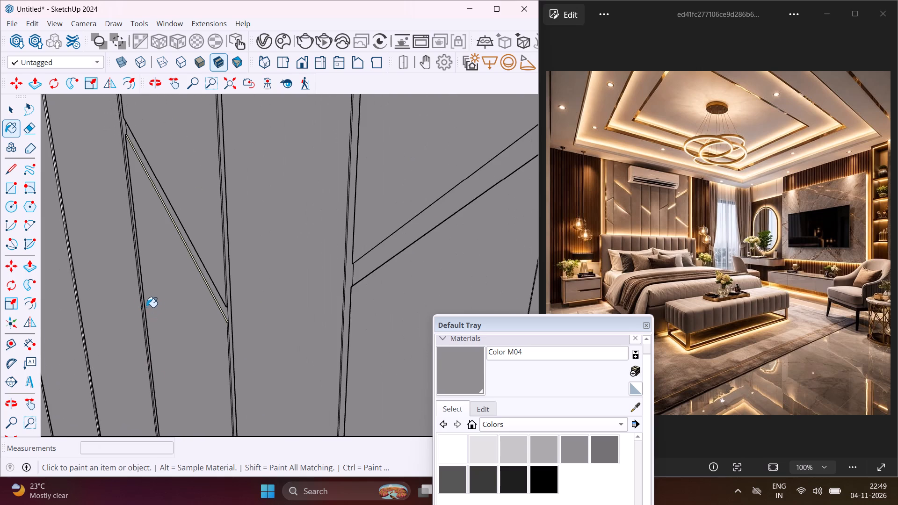
pyautogui.scroll(20, 81, 341)
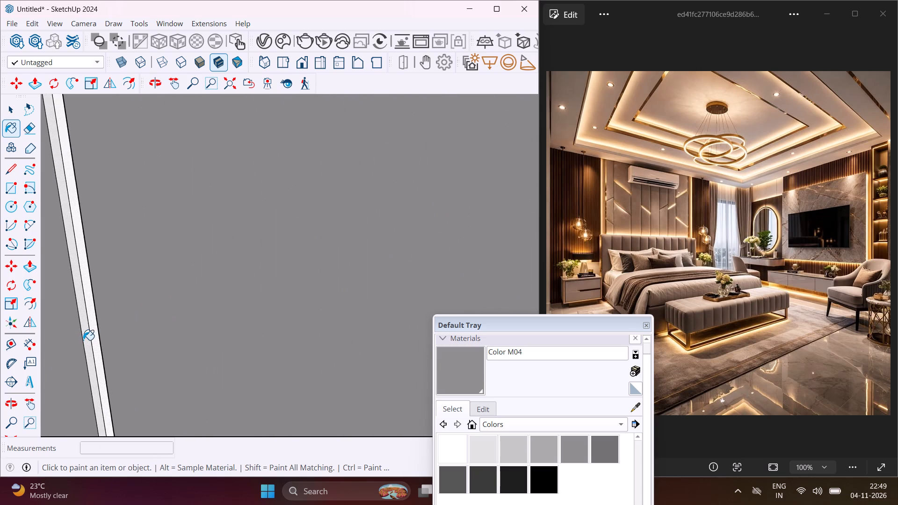
pyautogui.click(83, 340)
pyautogui.moveTo(84, 339); pyautogui.dragTo(218, 354, button='middle')
pyautogui.click(113, 358)
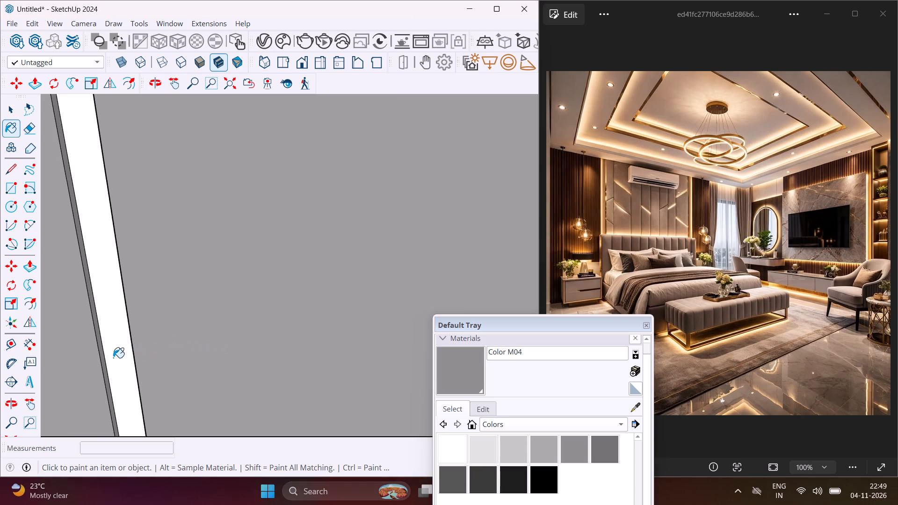
pyautogui.click(99, 357)
pyautogui.moveTo(124, 362); pyautogui.dragTo(297, 361, button='middle')
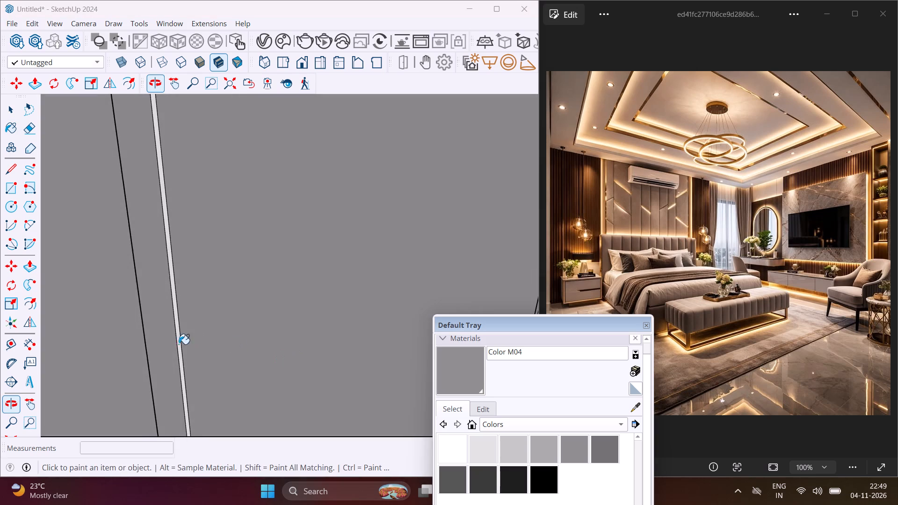
pyautogui.scroll(3, 166, 344)
pyautogui.click(180, 339)
# Paint the white side face of the neighbouring vertical groove with Color M04.
pyautogui.scroll(-6, 205, 294)
pyautogui.scroll(-6, 253, 263)
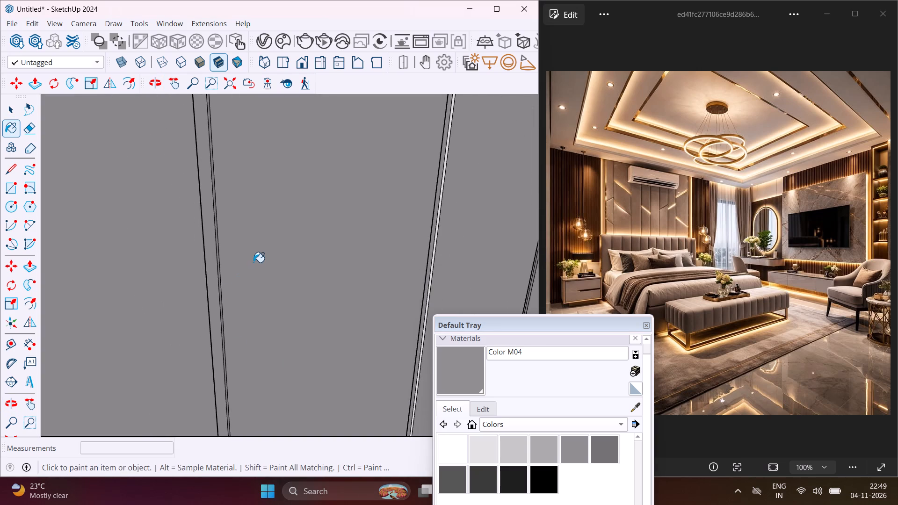
pyautogui.scroll(-5, 253, 260)
pyautogui.scroll(11, 376, 238)
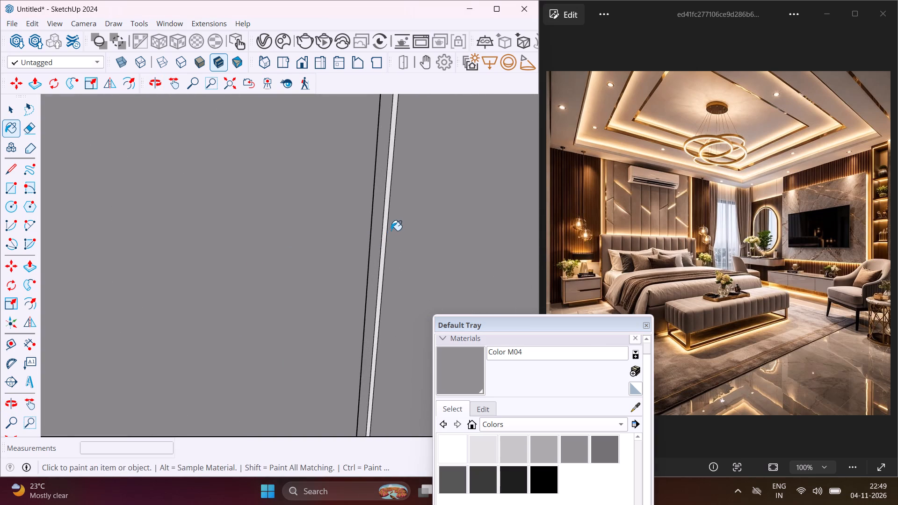
pyautogui.click(384, 225)
# Paint the lighter side face of the vertical groove, seen obliquely along the wall, with Color M04.
pyautogui.scroll(-13, 383, 224)
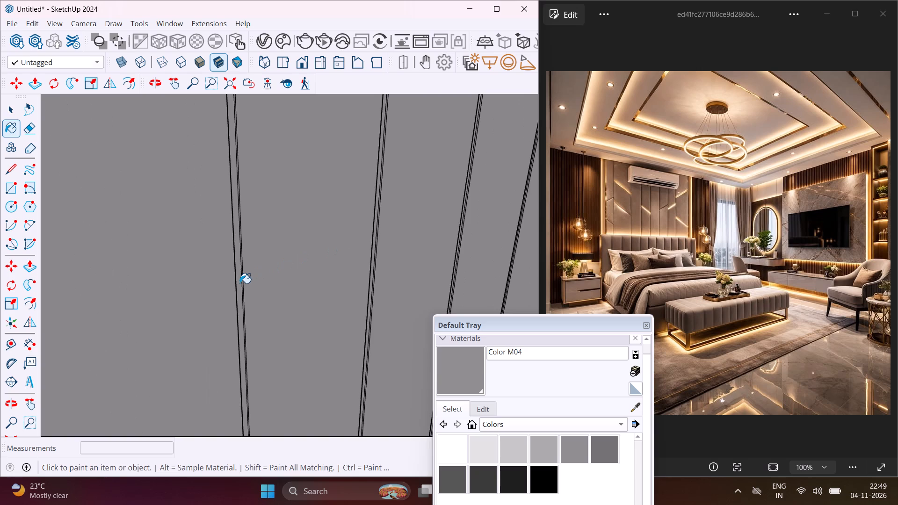
pyautogui.moveTo(240, 283); pyautogui.dragTo(336, 276, button='middle')
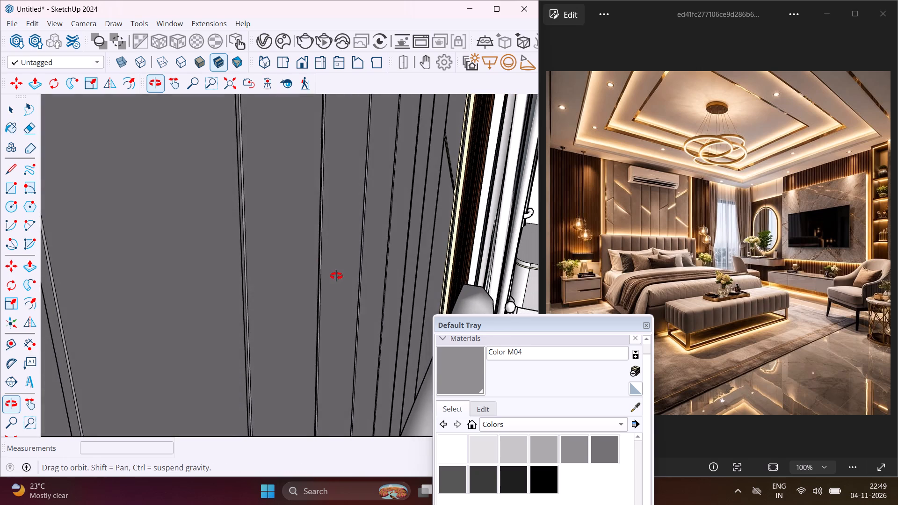
pyautogui.moveTo(336, 276); pyautogui.dragTo(356, 276, button='middle')
pyautogui.scroll(4, 269, 280)
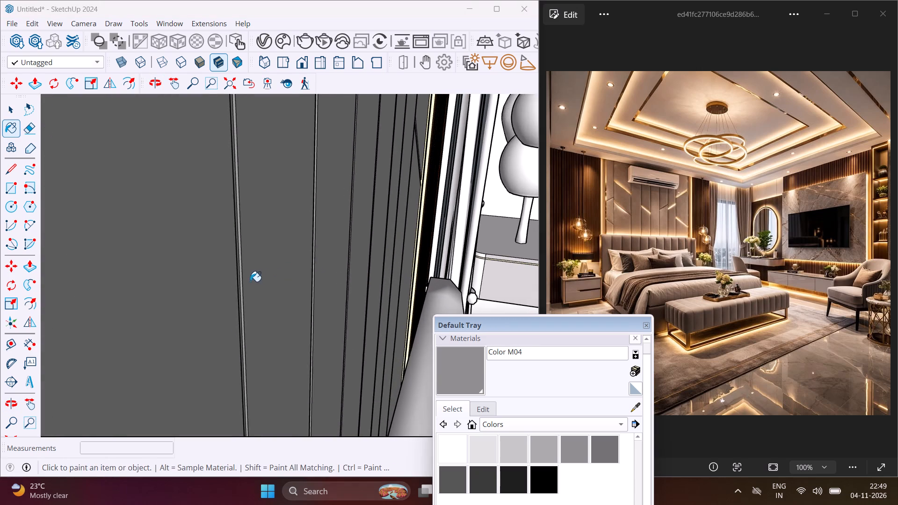
pyautogui.scroll(3, 250, 281)
pyautogui.click(232, 289)
pyautogui.scroll(3, 234, 298)
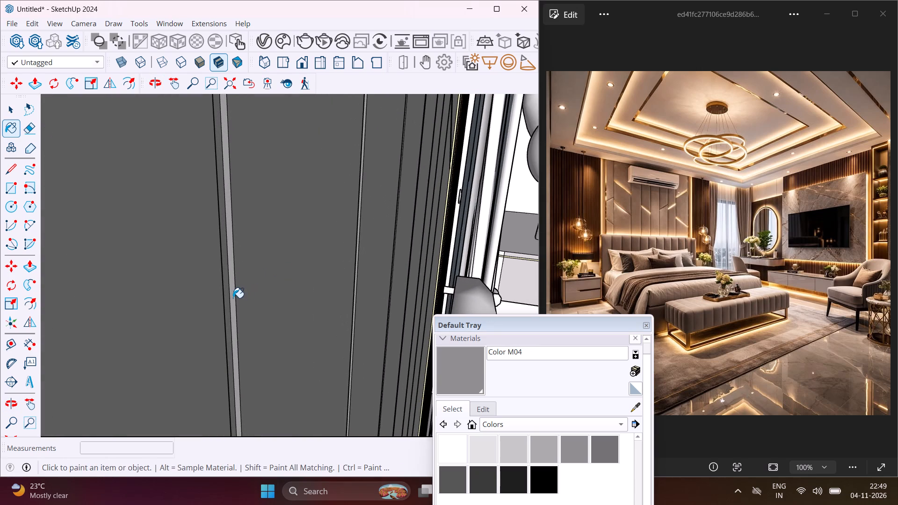
pyautogui.click(233, 298)
pyautogui.scroll(5, 224, 305)
pyautogui.click(236, 302)
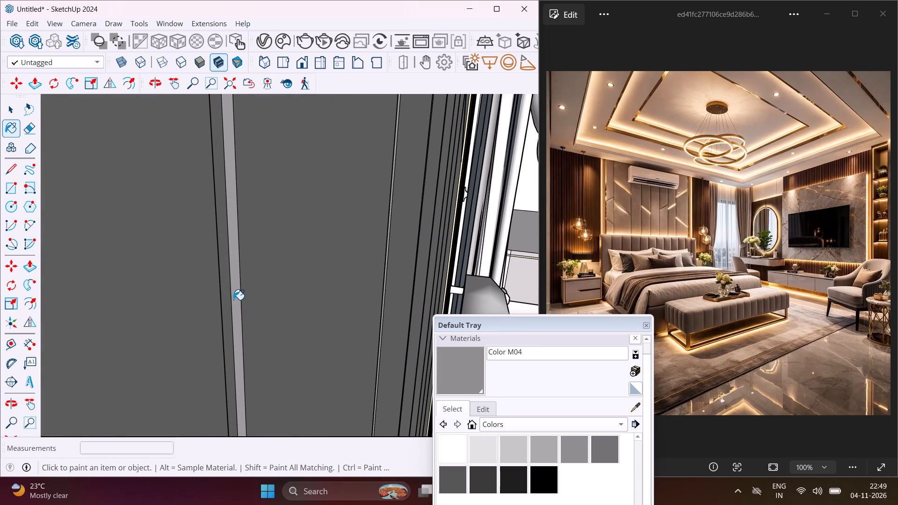
pyautogui.scroll(7, 233, 300)
pyautogui.tripleClick(236, 291)
pyautogui.scroll(-4, 183, 290)
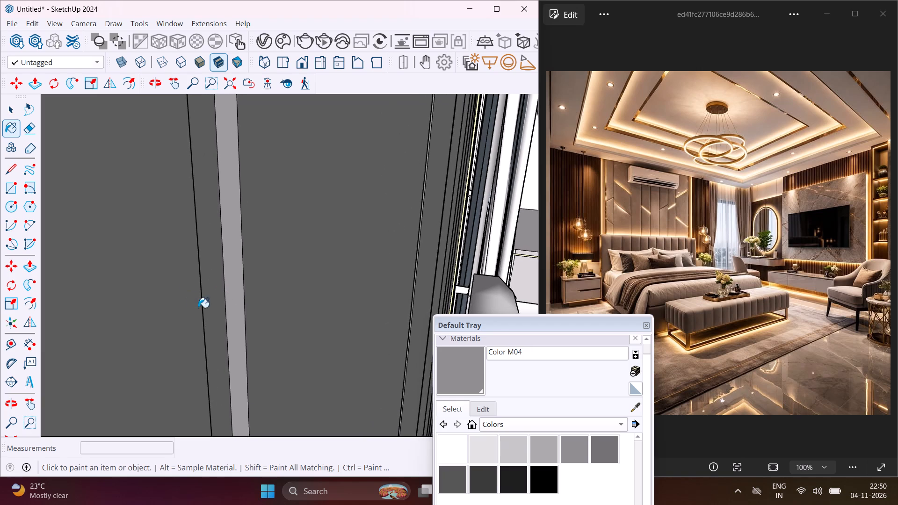
# Paint the white side face of the diagonal groove beside the bed wall's cream vertical light strip with Color M04.
pyautogui.moveTo(406, 243); pyautogui.dragTo(352, 253, button='middle')
pyautogui.scroll(3, 420, 238)
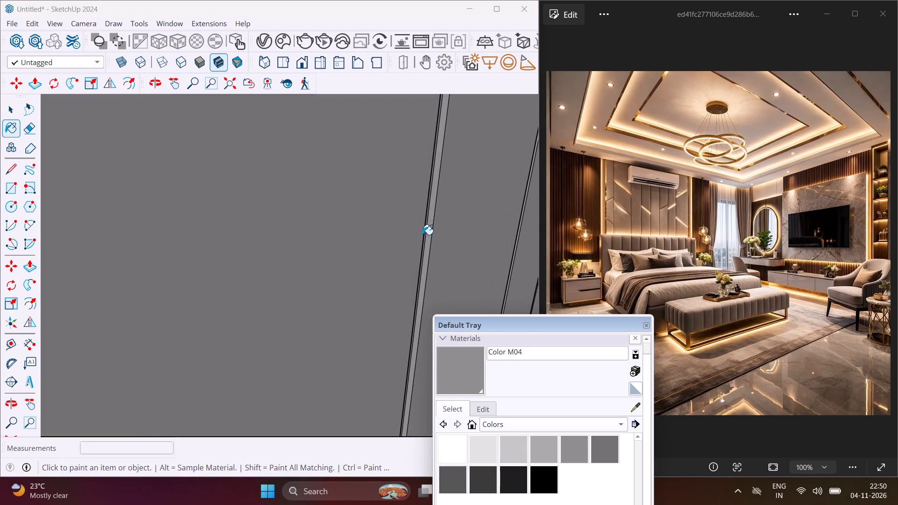
pyautogui.scroll(-6, 424, 228)
pyautogui.scroll(-12, 457, 209)
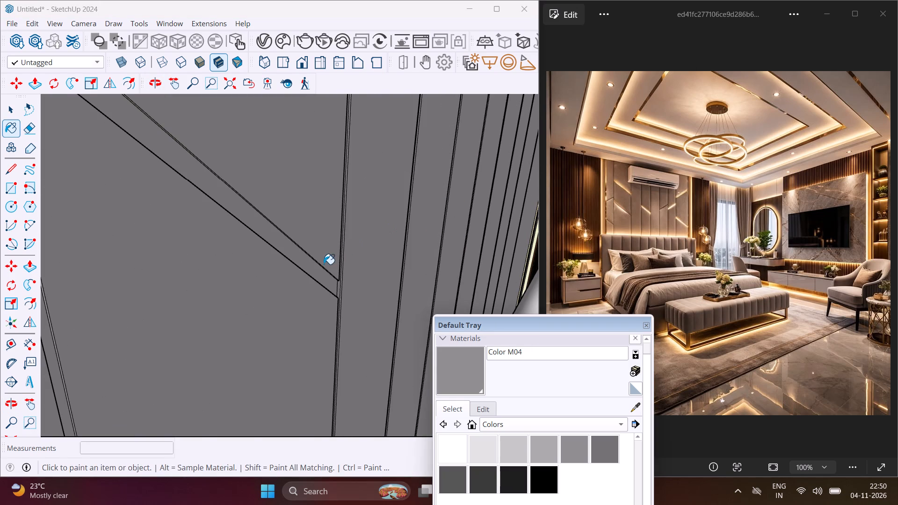
pyautogui.scroll(-5, 324, 264)
pyautogui.scroll(-4, 209, 293)
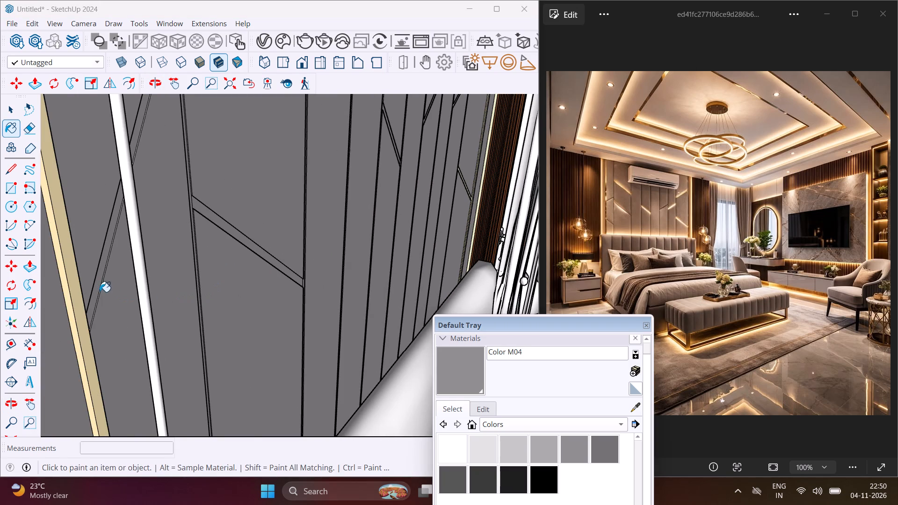
pyautogui.moveTo(109, 290); pyautogui.dragTo(150, 303, button='middle')
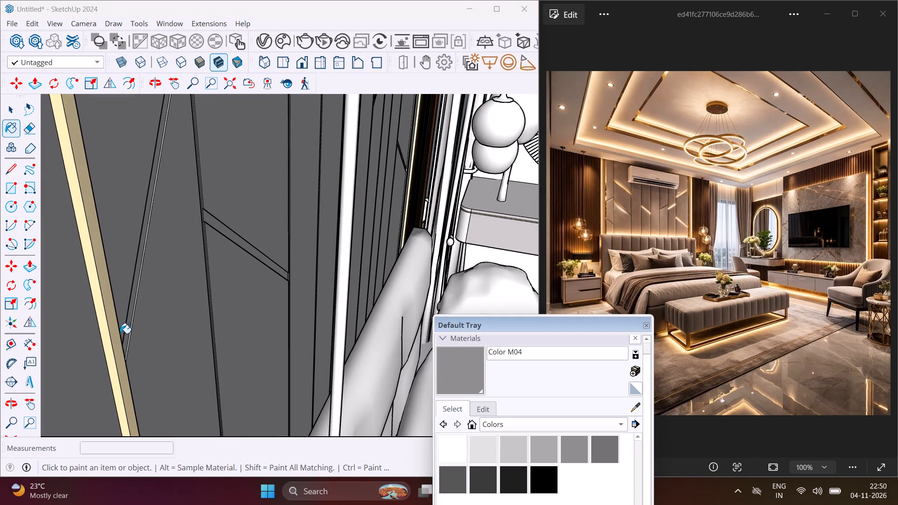
pyautogui.scroll(13, 120, 332)
pyautogui.click(133, 342)
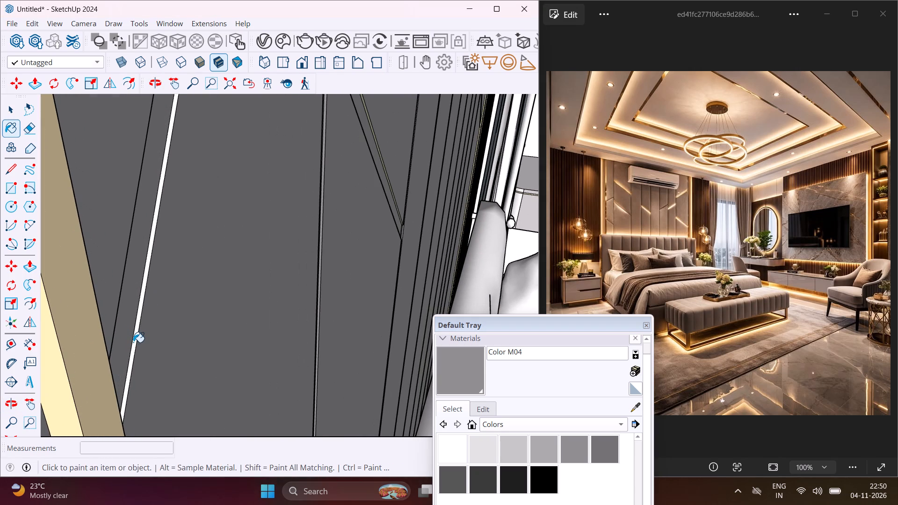
pyautogui.doubleClick(132, 341)
pyautogui.click(132, 341)
pyautogui.scroll(8, 132, 341)
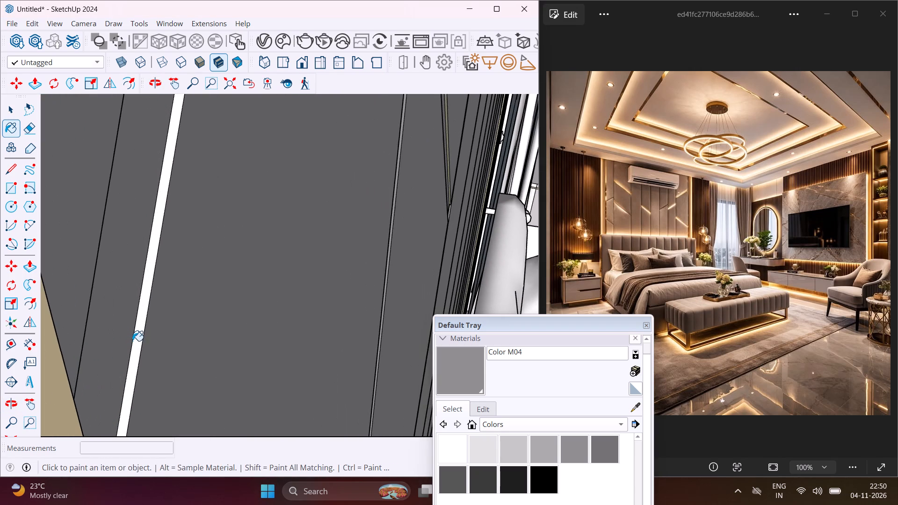
pyautogui.doubleClick(137, 340)
pyautogui.scroll(-6, 143, 331)
# Examine the bed wall's panel grooves and the whole room interior for surfaces that still need a material.
pyautogui.moveTo(161, 337); pyautogui.dragTo(162, 331, button='middle')
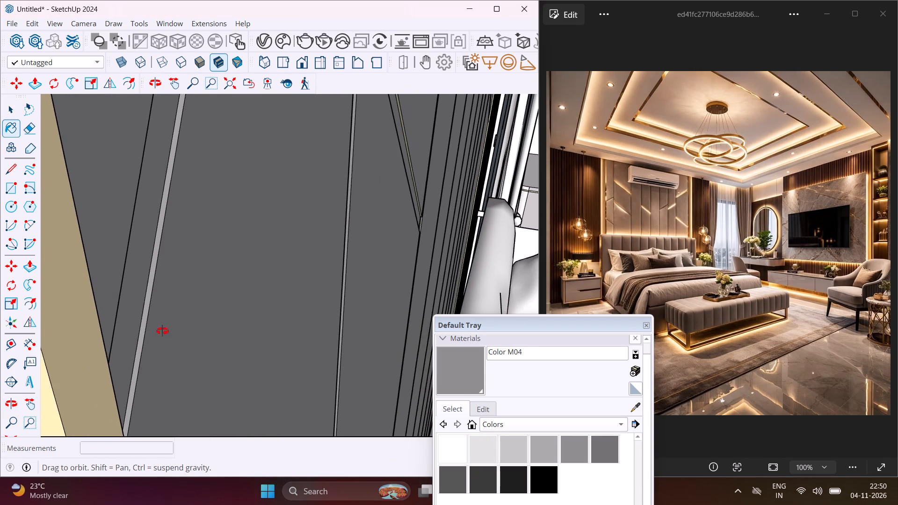
pyautogui.moveTo(162, 331); pyautogui.dragTo(220, 71, button='middle')
pyautogui.scroll(1, 230, 195)
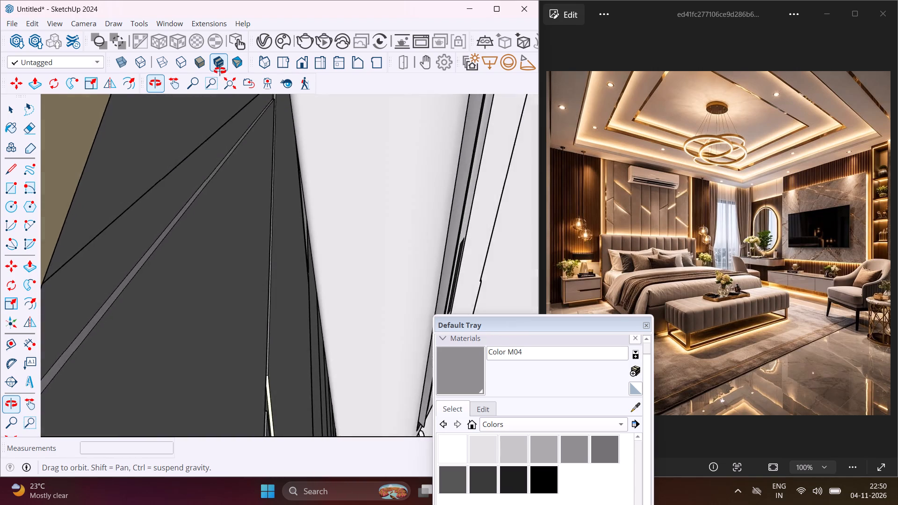
pyautogui.moveTo(220, 71); pyautogui.dragTo(210, 310, button='middle')
pyautogui.scroll(-5, 208, 312)
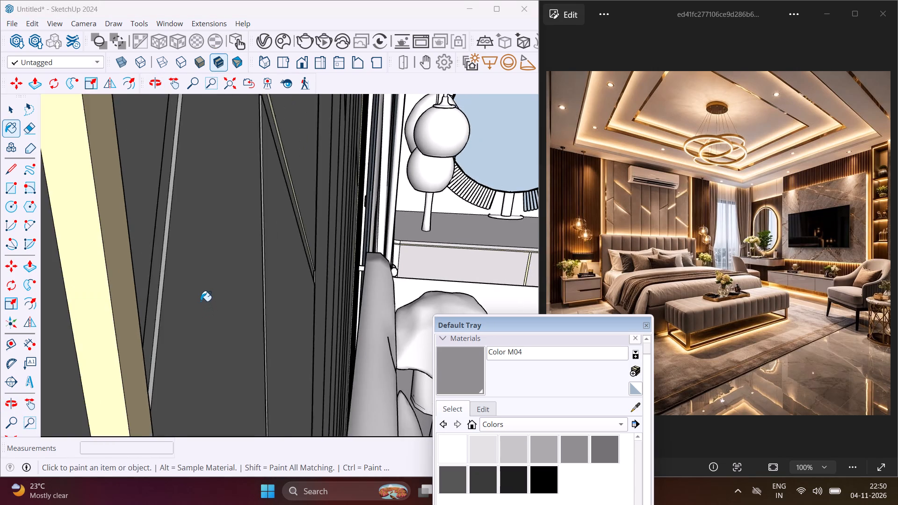
pyautogui.scroll(-17, 201, 301)
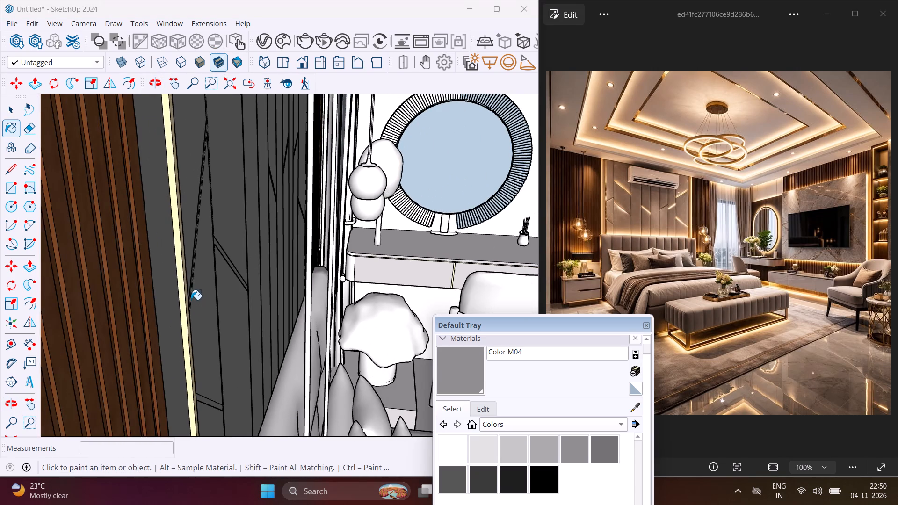
pyautogui.moveTo(189, 300); pyautogui.dragTo(126, 303, button='middle')
pyautogui.scroll(-5, 117, 296)
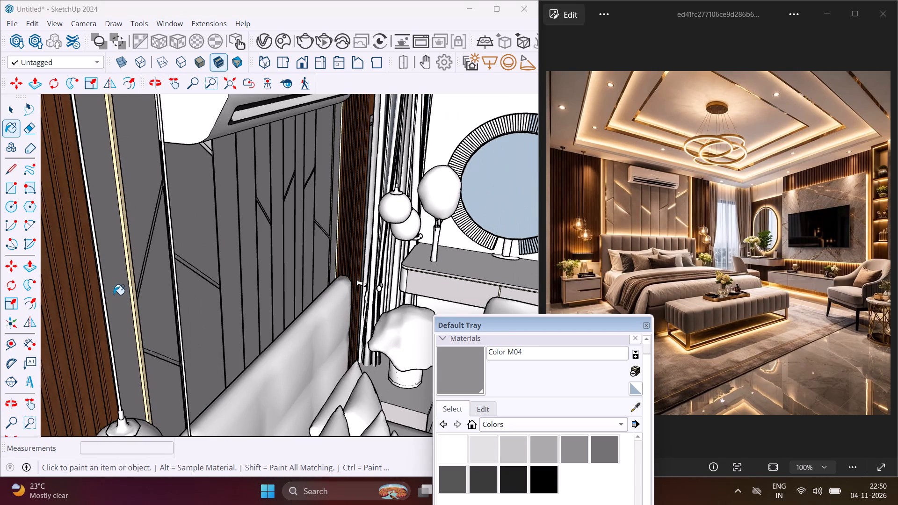
pyautogui.moveTo(106, 285); pyautogui.dragTo(75, 292, button='middle')
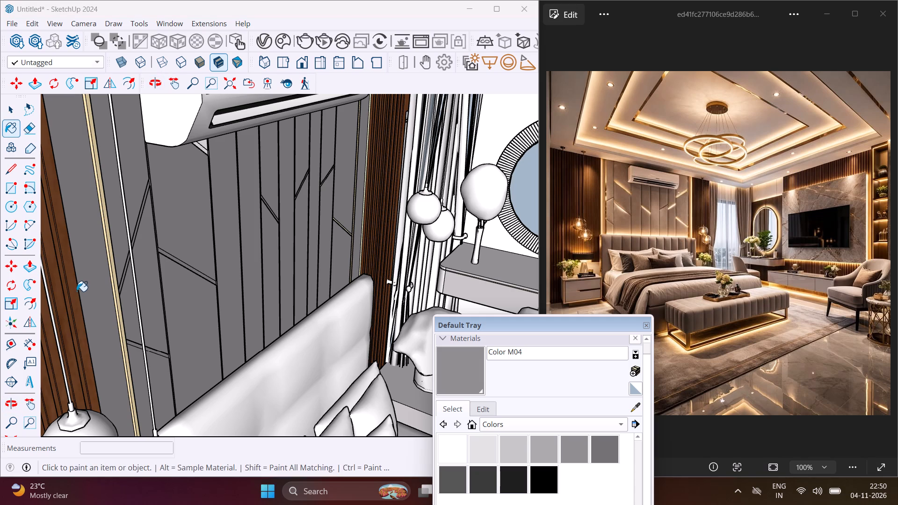
pyautogui.scroll(-4, 84, 288)
pyautogui.moveTo(89, 293); pyautogui.dragTo(152, 287, button='middle')
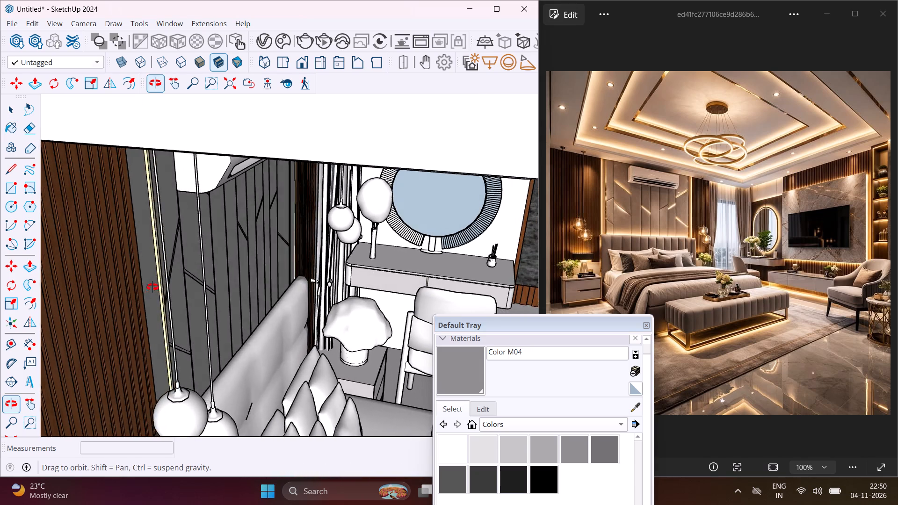
pyautogui.moveTo(152, 287); pyautogui.dragTo(160, 286, button='middle')
pyautogui.scroll(5, 152, 284)
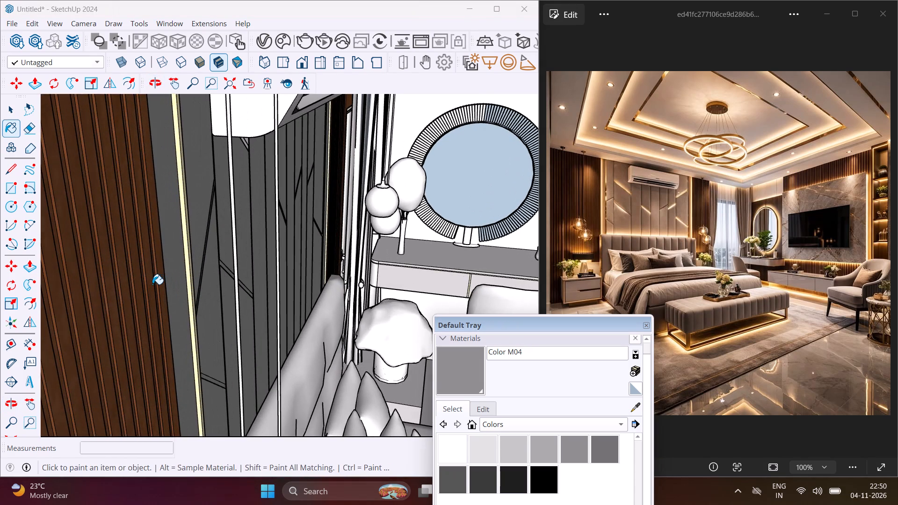
pyautogui.scroll(-16, 154, 285)
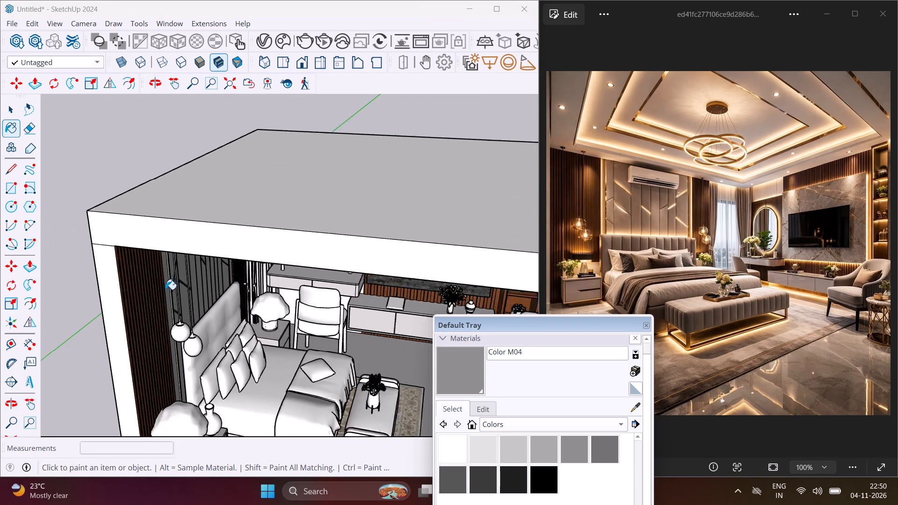
pyautogui.scroll(-11, 166, 289)
pyautogui.press('Escape')
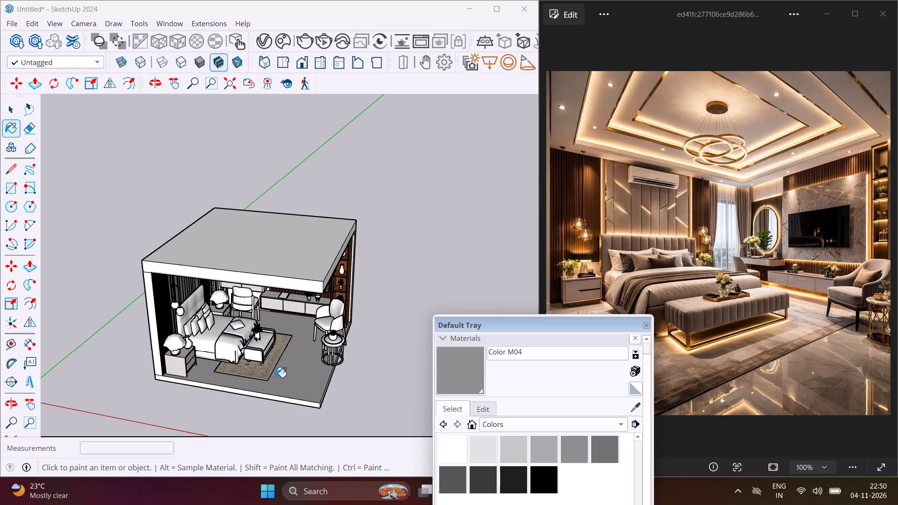
pyautogui.press('space')
pyautogui.moveTo(275, 378); pyautogui.dragTo(273, 276, button='middle')
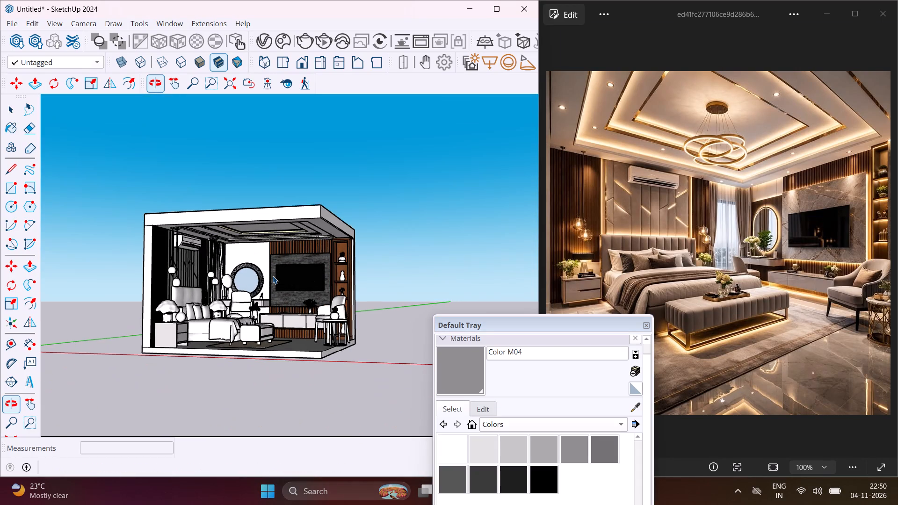
pyautogui.scroll(4, 273, 276)
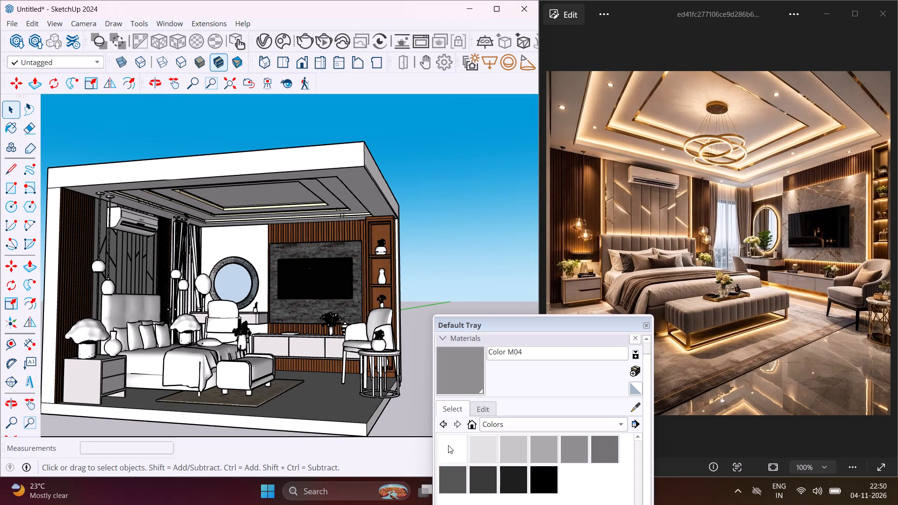
# Paint the plain wall behind the round vanity mirror with Color M01.
pyautogui.click(478, 455)
pyautogui.scroll(3, 216, 269)
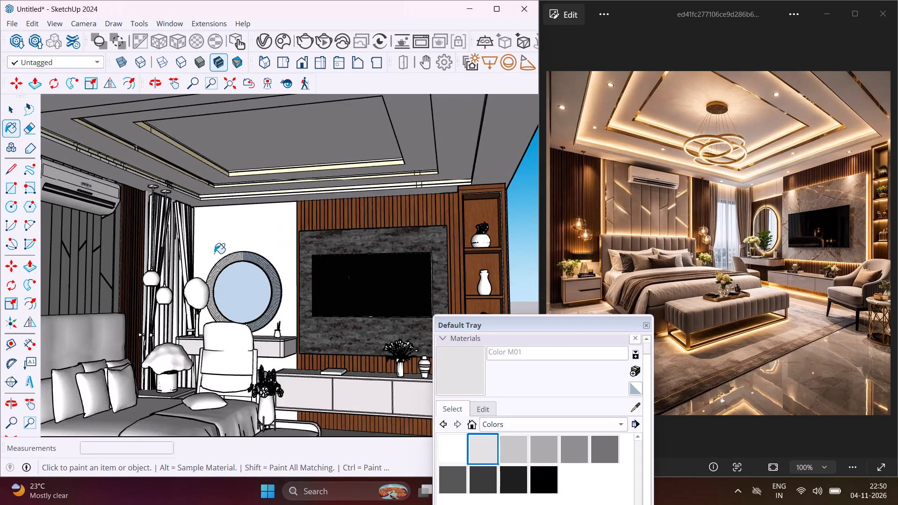
pyautogui.scroll(3, 214, 253)
pyautogui.click(218, 236)
pyautogui.scroll(4, 218, 236)
pyautogui.doubleClick(218, 236)
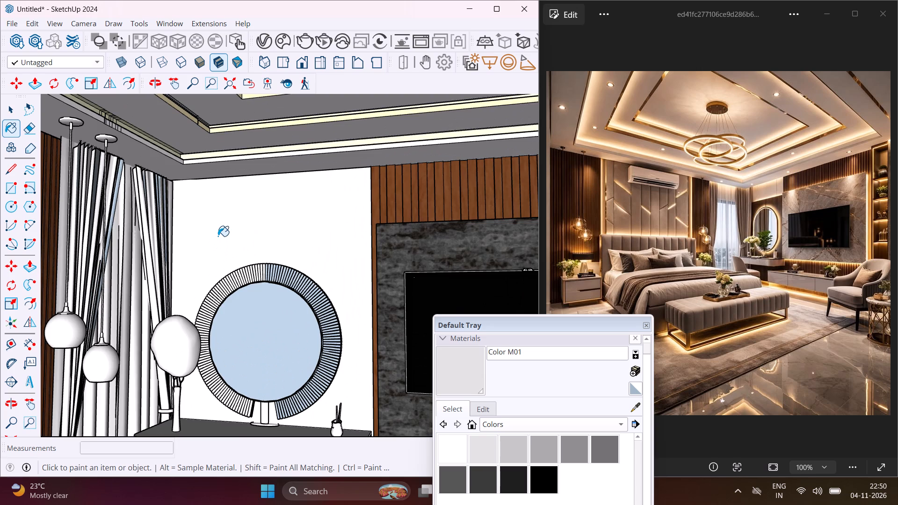
pyautogui.scroll(6, 218, 236)
pyautogui.doubleClick(236, 217)
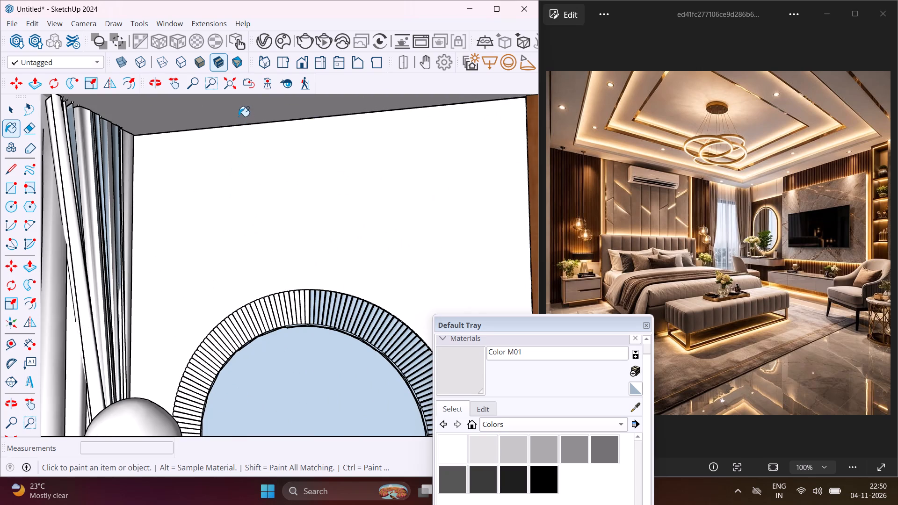
# Paint the false ceiling's border above the mirror wall and its stepped bands near the TV wall with Color M01.
pyautogui.click(239, 116)
pyautogui.scroll(-6, 200, 214)
pyautogui.scroll(-5, 196, 254)
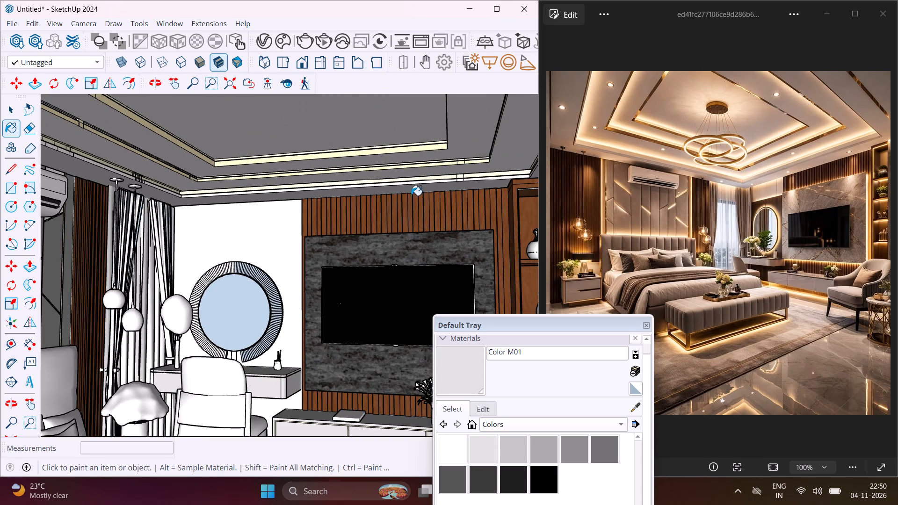
pyautogui.scroll(3, 435, 187)
pyautogui.scroll(4, 498, 157)
pyautogui.click(502, 159)
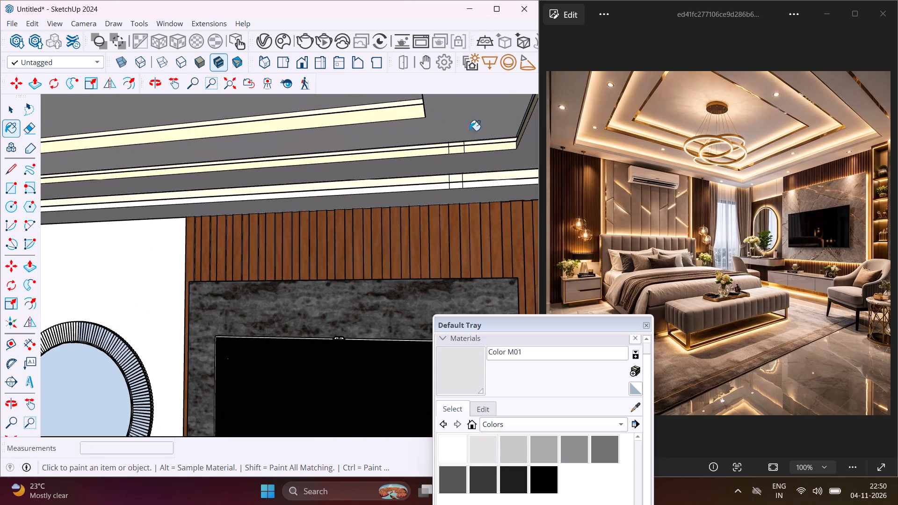
pyautogui.click(467, 117)
pyautogui.scroll(5, 458, 204)
# Paint the white lower faces of the outermost ceiling cove strip above the TV wall with Color M01.
pyautogui.click(453, 179)
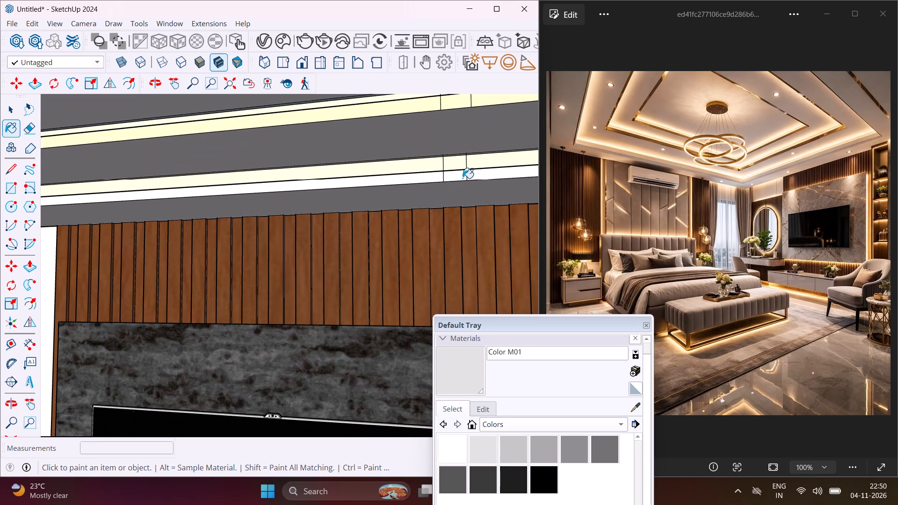
pyautogui.click(472, 178)
pyautogui.click(438, 176)
pyautogui.scroll(-6, 357, 201)
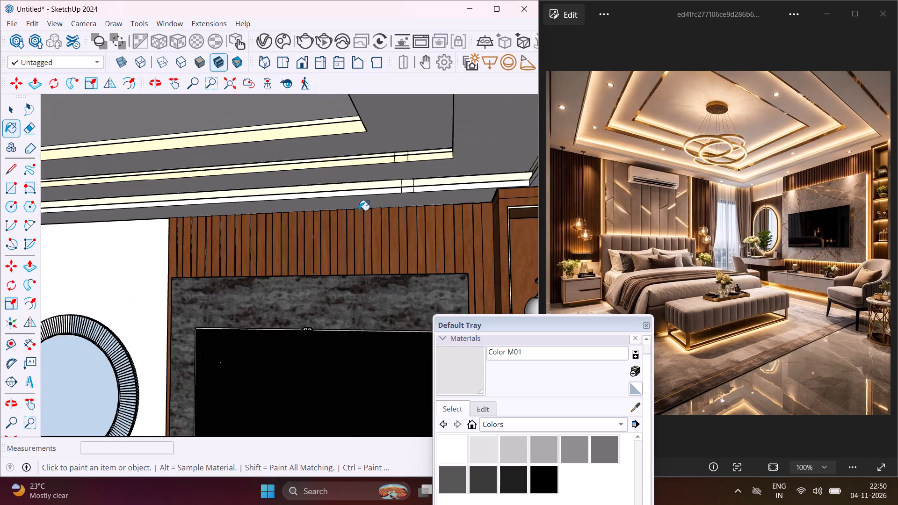
pyautogui.scroll(-16, 359, 210)
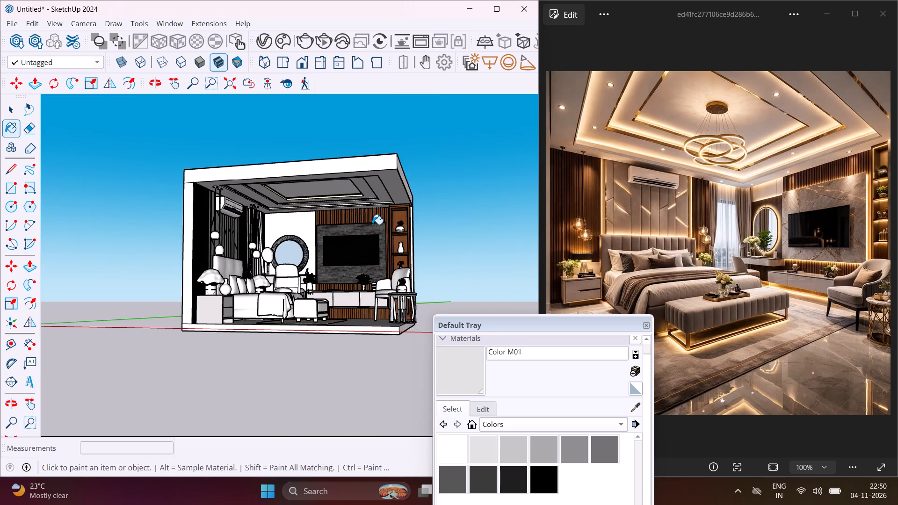
pyautogui.press('Escape')
pyautogui.press('space')
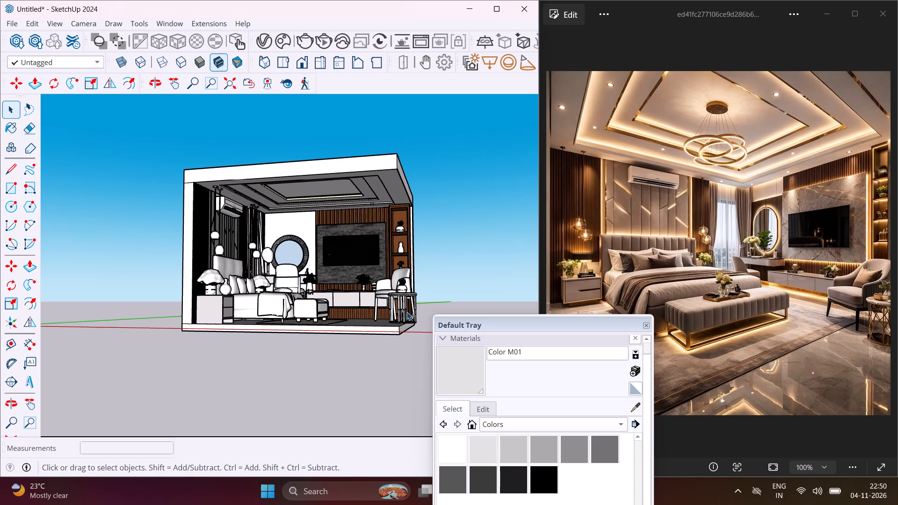
# Open the Chaos Cosmos Browser and browse its 3D Models to the Lighting category's Ceiling lights.
pyautogui.scroll(-4, 404, 311)
pyautogui.moveTo(405, 299); pyautogui.dragTo(387, 374, button='middle')
pyautogui.scroll(1, 382, 369)
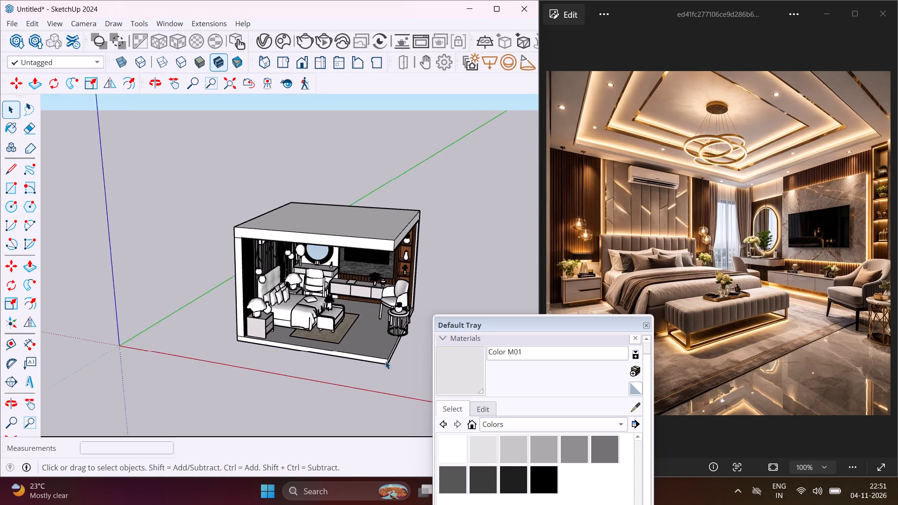
pyautogui.scroll(3, 385, 361)
pyautogui.click(290, 45)
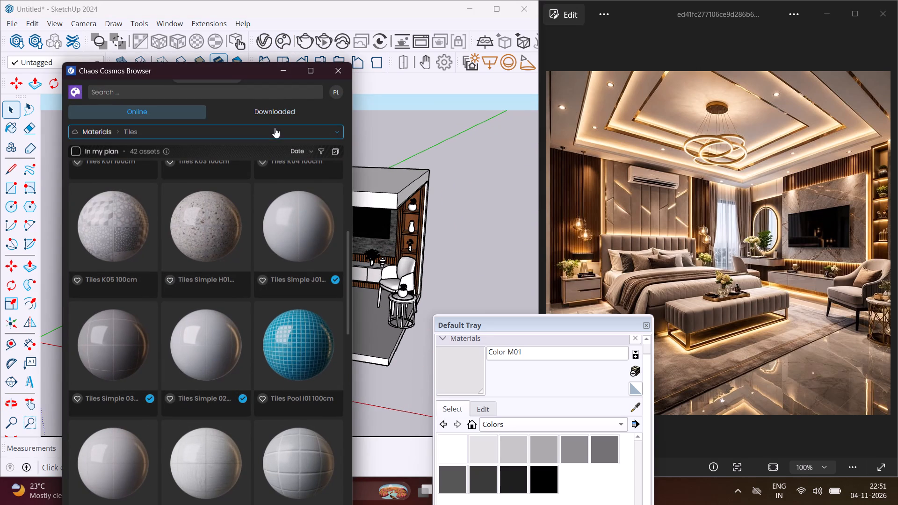
pyautogui.click(275, 128)
pyautogui.click(175, 156)
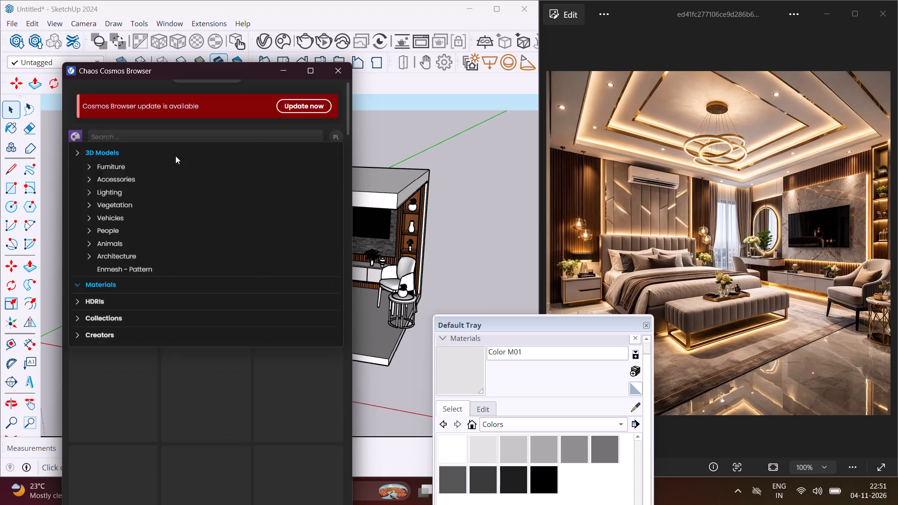
pyautogui.click(114, 237)
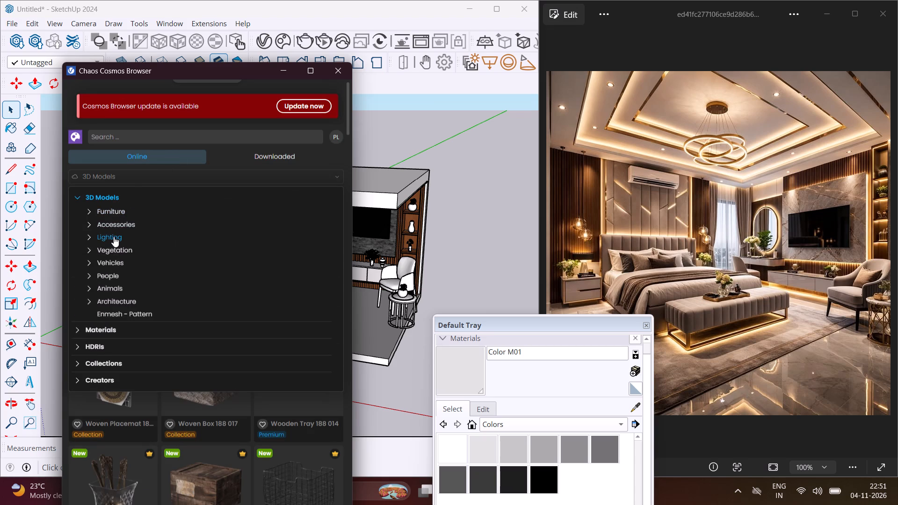
pyautogui.click(114, 267)
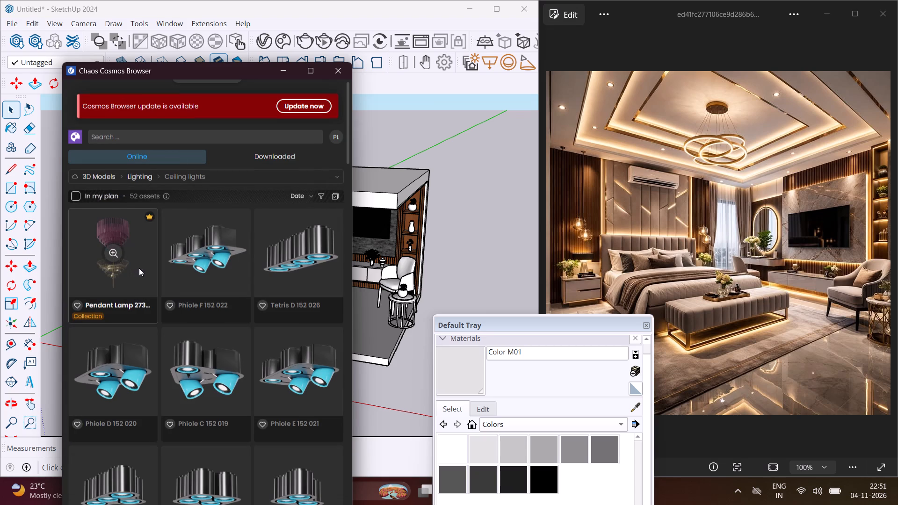
# Import the round Tlon Light 1950 ceiling light from the Ceiling lights category and place it on the ground outside the room's front corner.
pyautogui.scroll(-13, 139, 268)
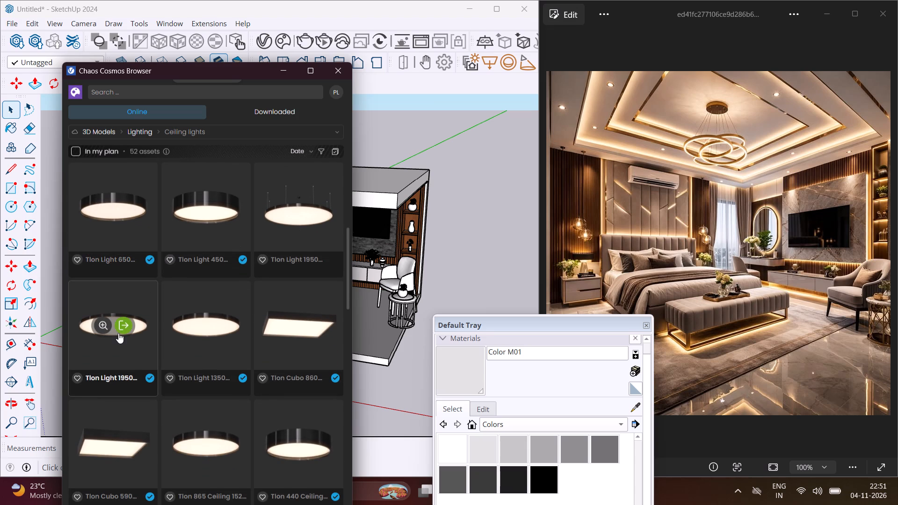
pyautogui.click(123, 324)
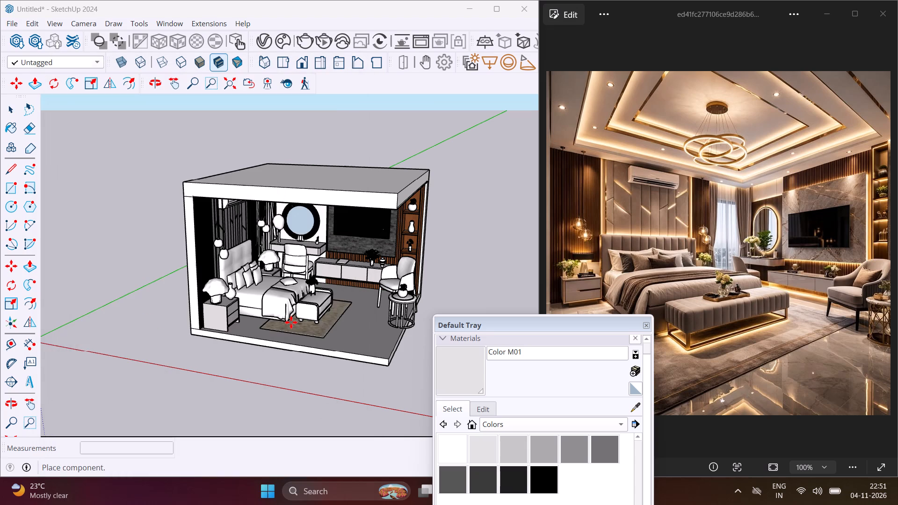
pyautogui.scroll(-2, 291, 322)
pyautogui.scroll(3, 332, 346)
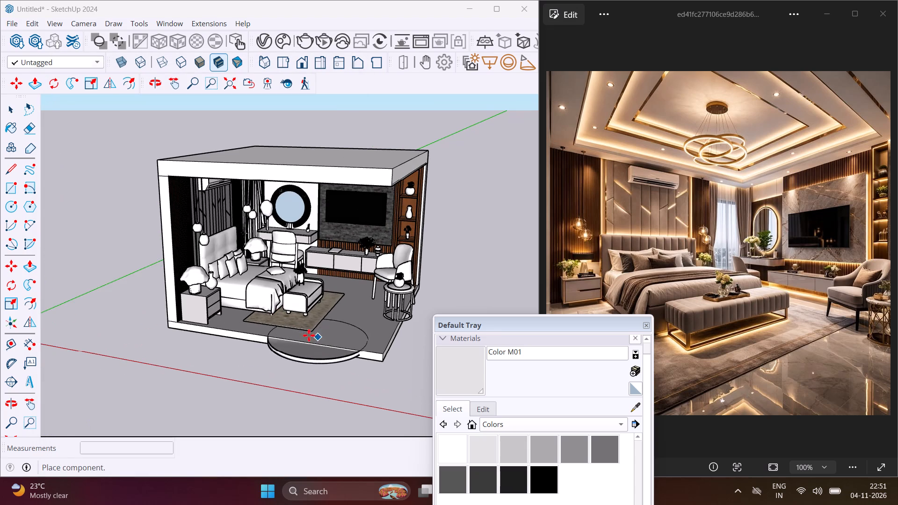
pyautogui.scroll(-5, 278, 332)
pyautogui.click(373, 359)
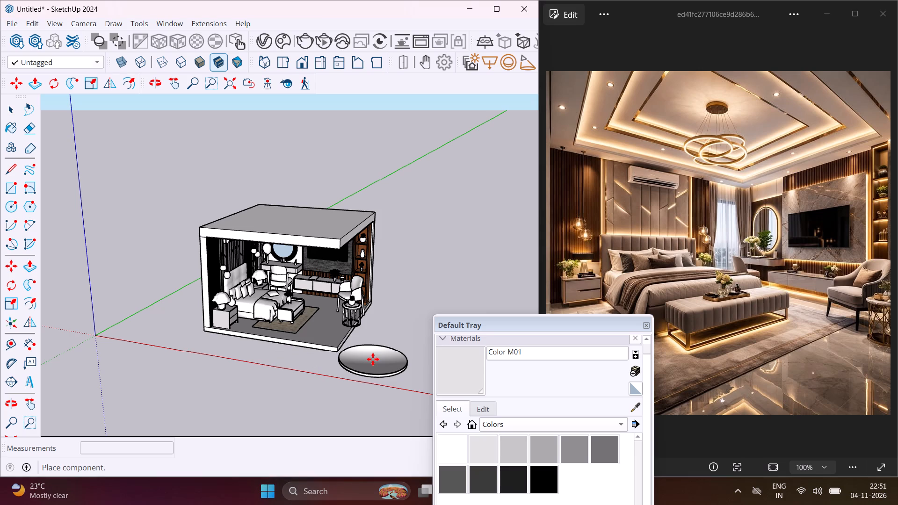
pyautogui.moveTo(373, 359); pyautogui.dragTo(374, 333, button='middle')
pyautogui.scroll(5, 374, 333)
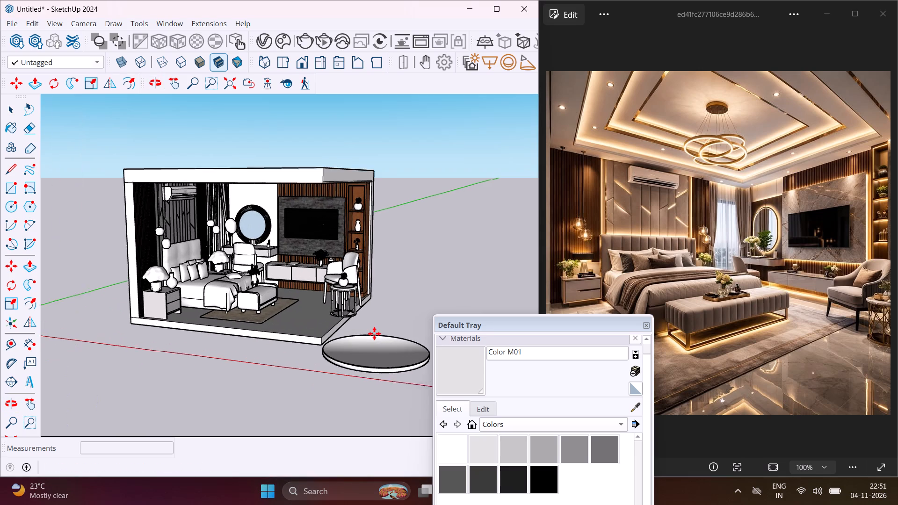
pyautogui.press('Escape')
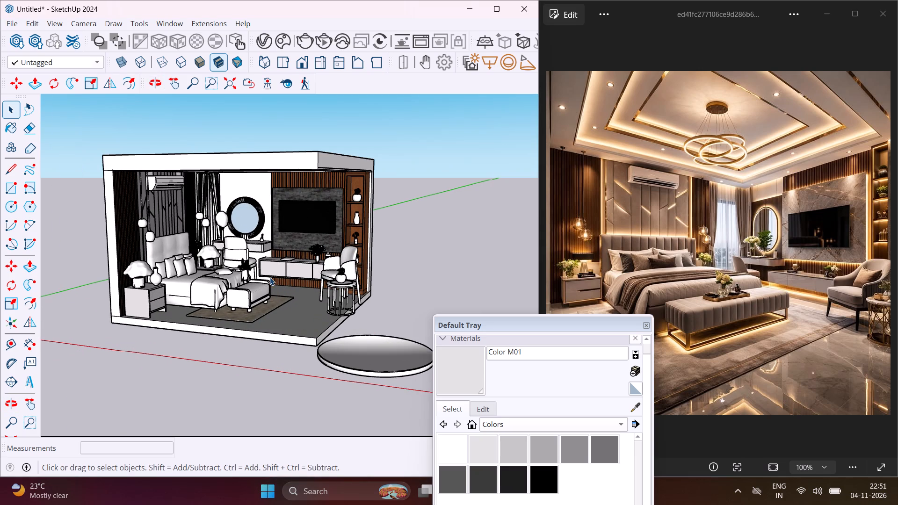
# Reopen the Chaos Cosmos Browser and look through the rest of the Ceiling lights category for a fixture matching the reference.
pyautogui.click(280, 41)
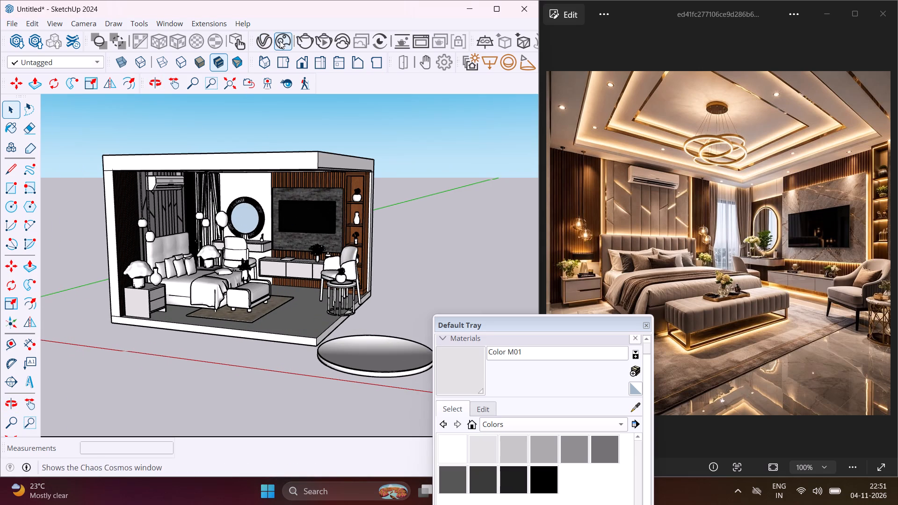
pyautogui.scroll(-6, 248, 282)
pyautogui.scroll(4, 248, 282)
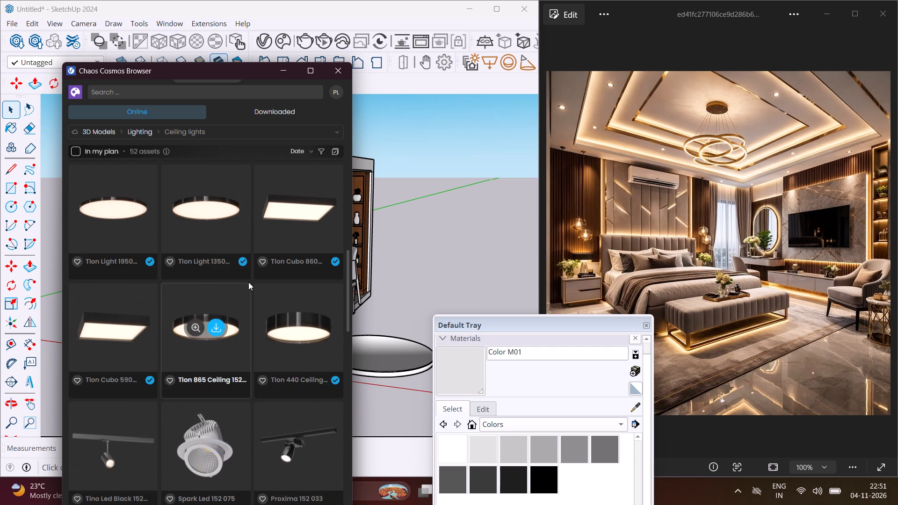
pyautogui.scroll(12, 248, 282)
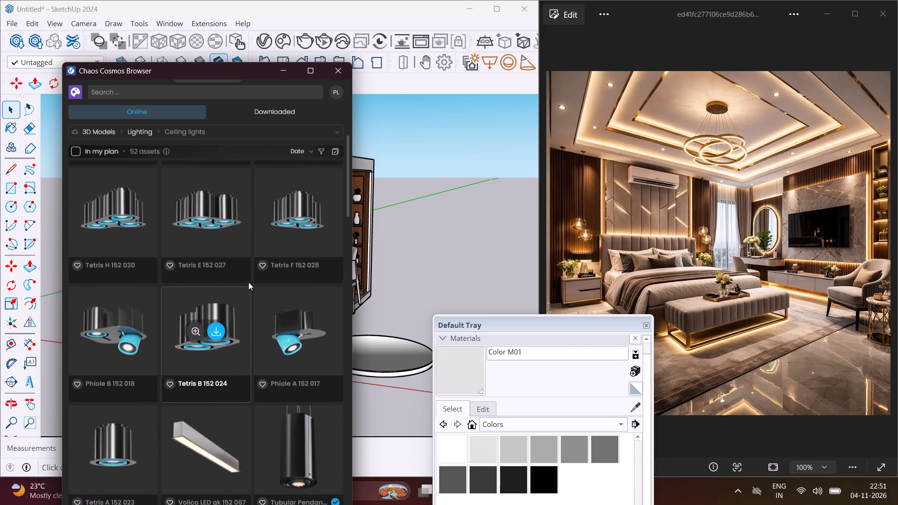
pyautogui.scroll(-20, 248, 282)
pyautogui.scroll(-7, 248, 280)
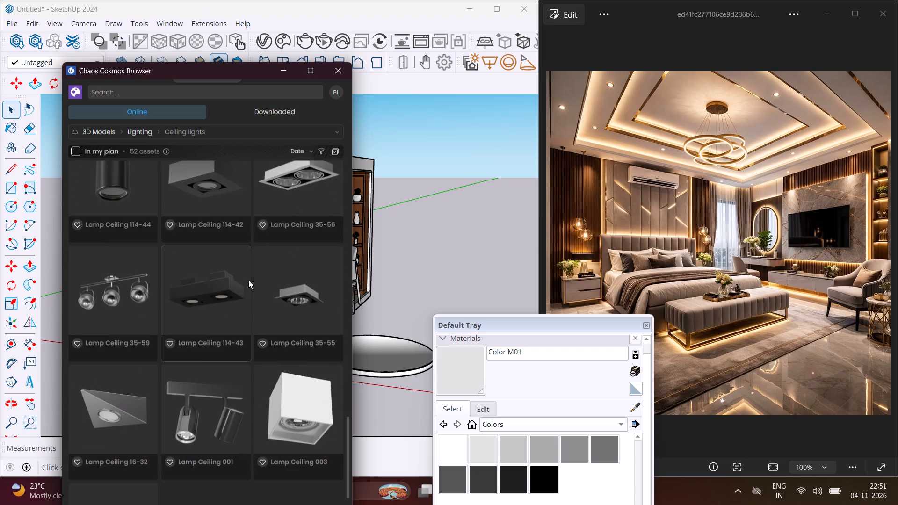
pyautogui.scroll(-8, 248, 280)
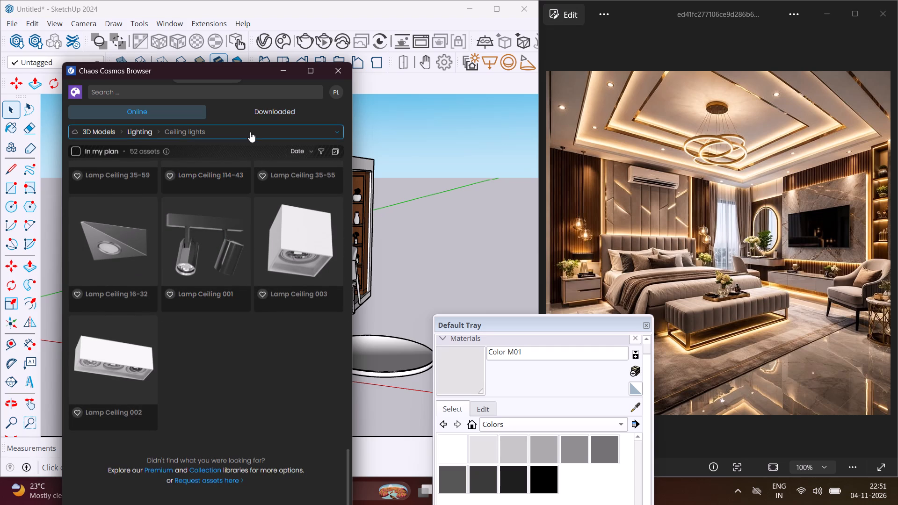
# Switch Chaos Cosmos to the Pendant lights category and look through its models for a ring chandelier like the reference, then dismiss the browser.
pyautogui.click(250, 132)
pyautogui.click(138, 202)
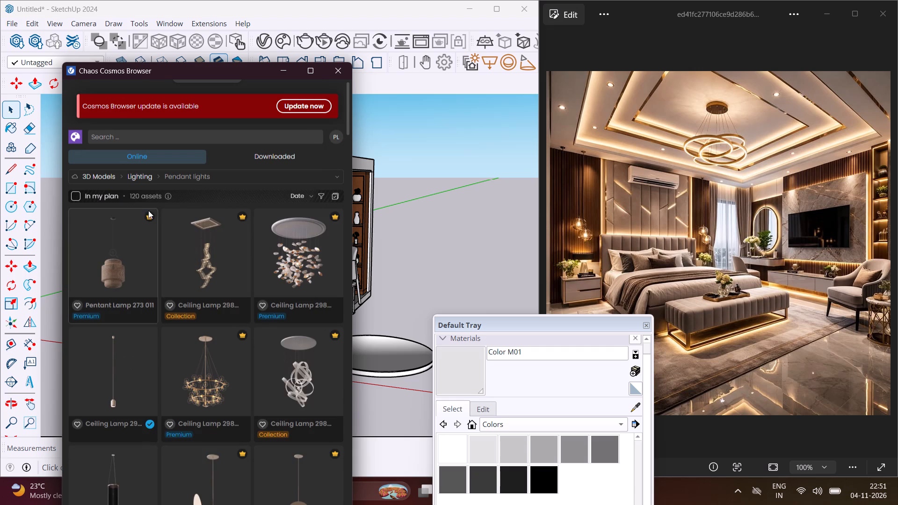
pyautogui.scroll(-4, 184, 266)
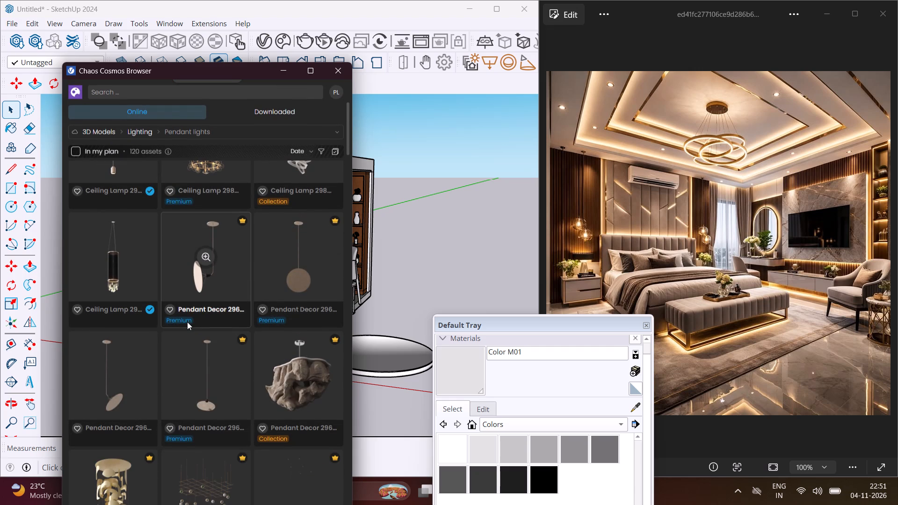
pyautogui.scroll(-3, 186, 341)
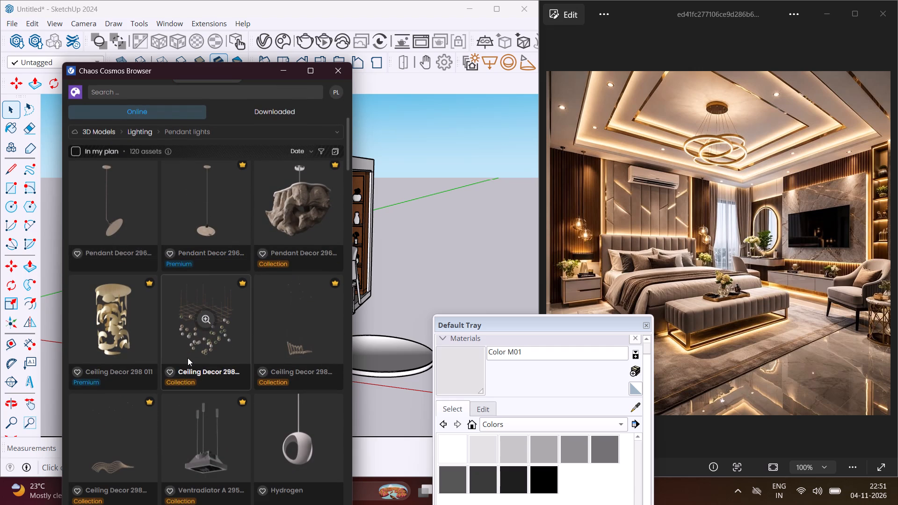
pyautogui.scroll(-5, 188, 358)
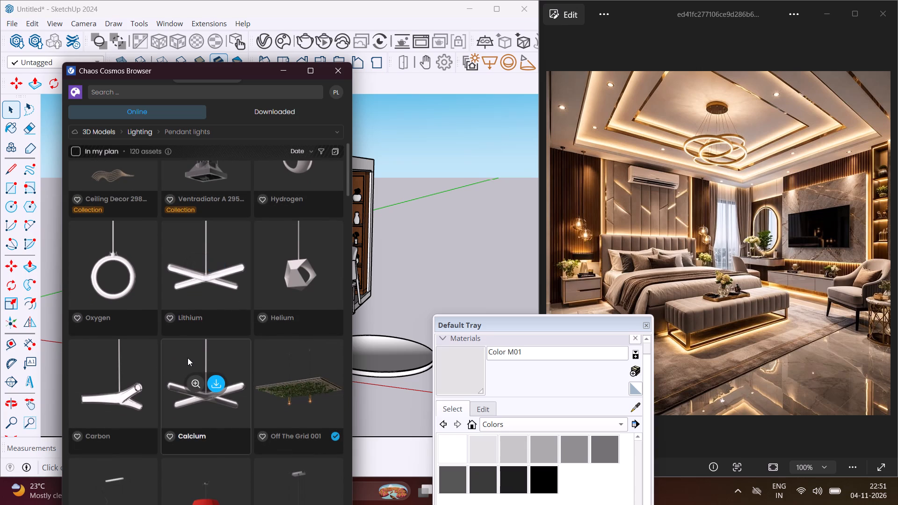
pyautogui.scroll(12, 188, 358)
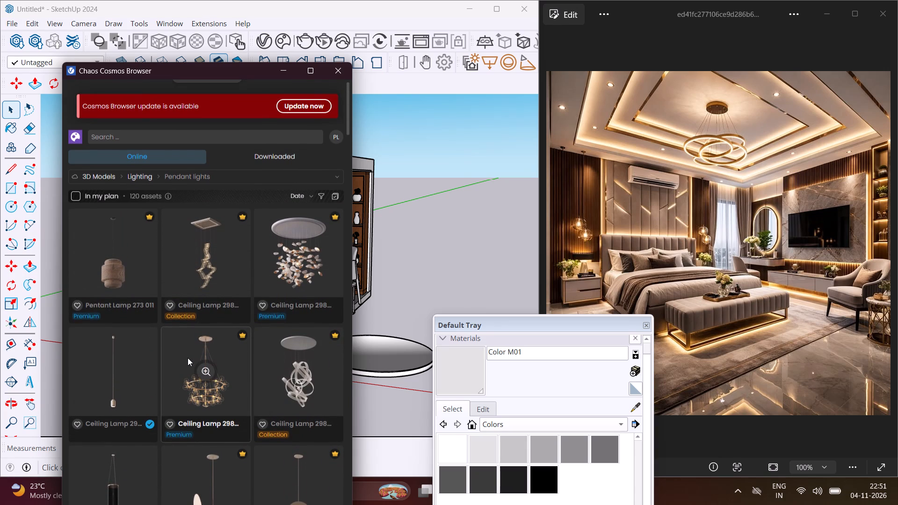
pyautogui.scroll(-6, 188, 358)
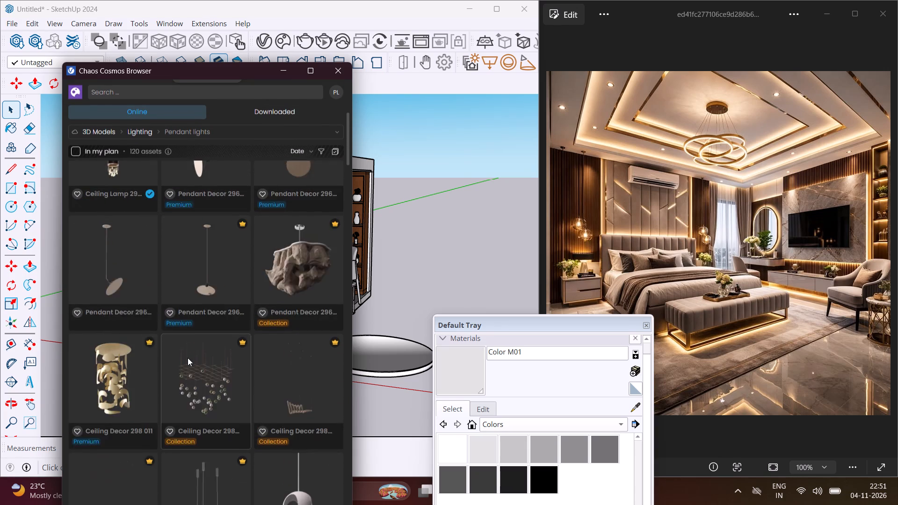
pyautogui.scroll(3, 188, 358)
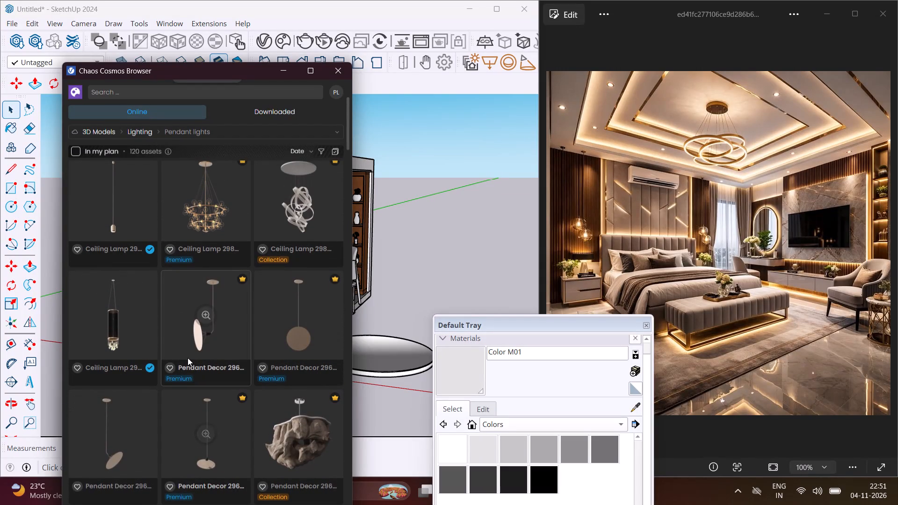
pyautogui.scroll(-12, 188, 358)
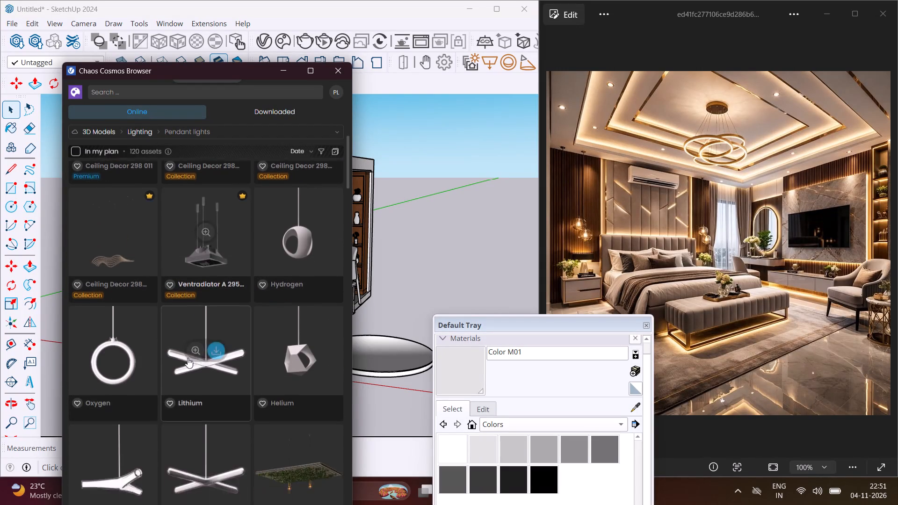
pyautogui.scroll(-20, 188, 358)
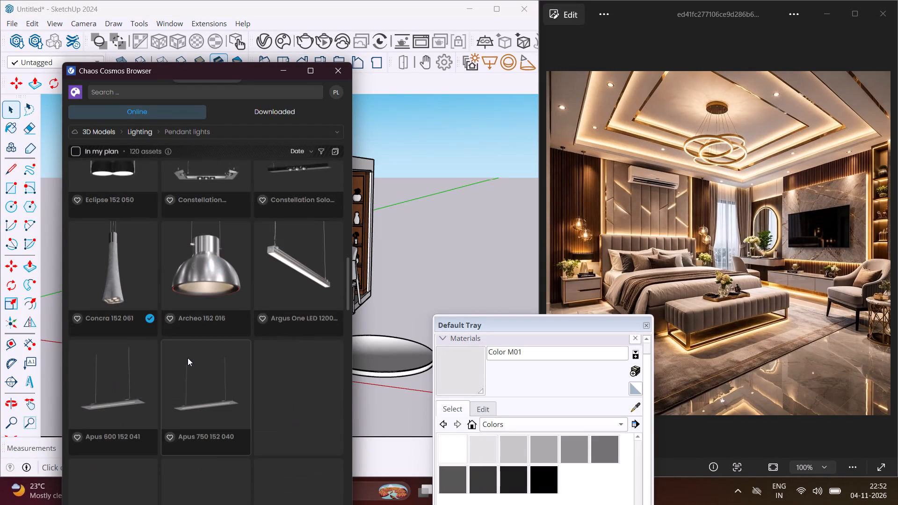
pyautogui.scroll(-15, 188, 358)
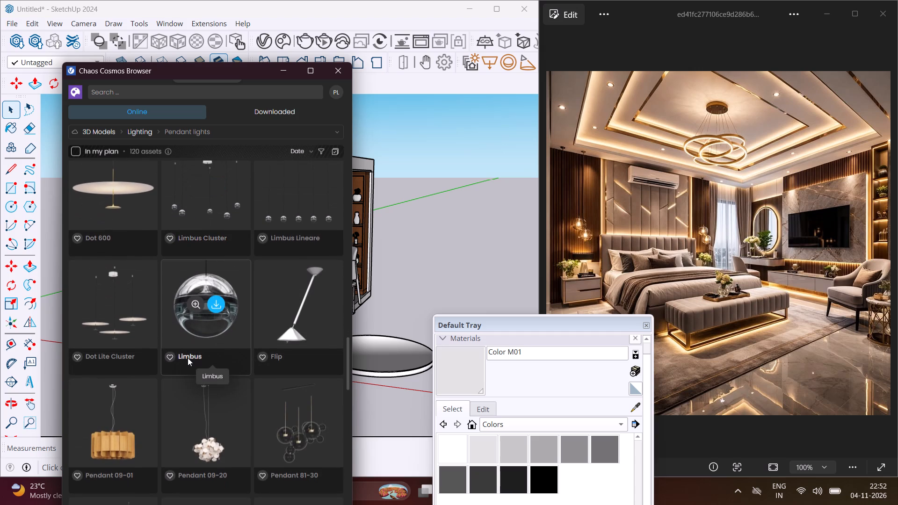
pyautogui.scroll(-5, 188, 358)
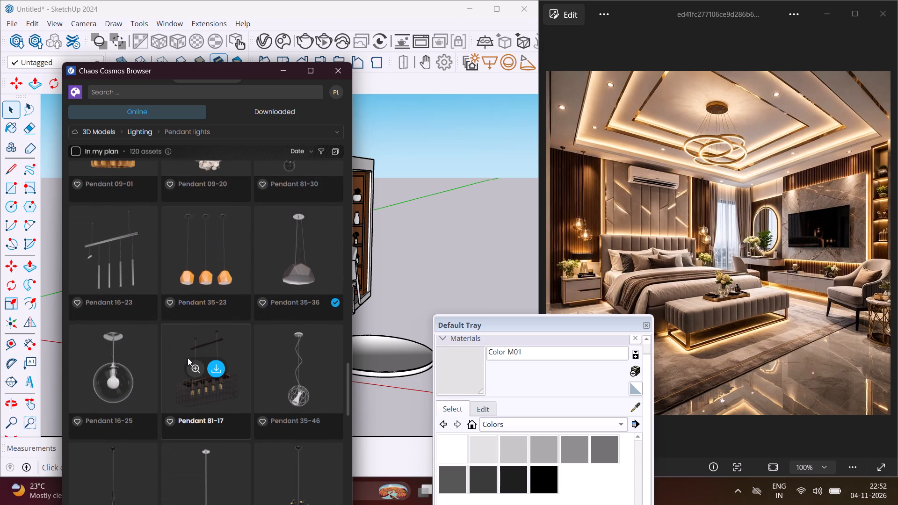
pyautogui.scroll(-6, 188, 358)
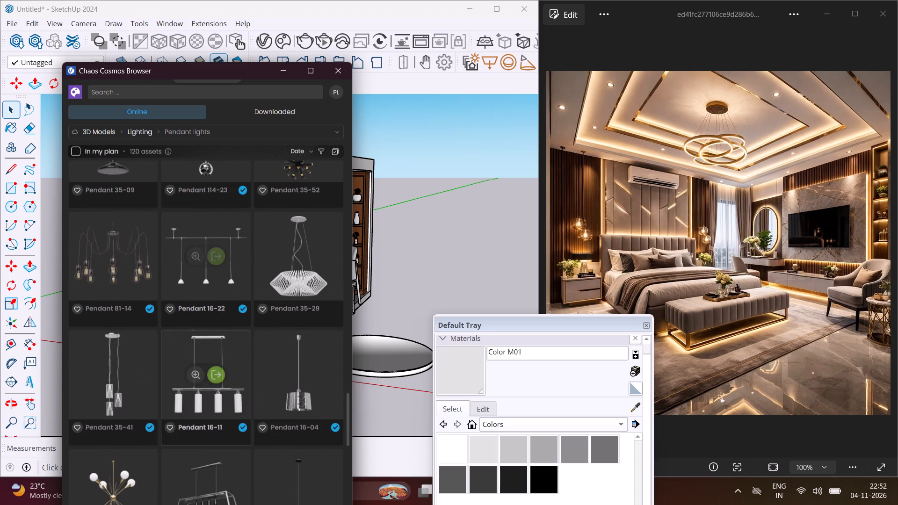
pyautogui.scroll(-13, 188, 358)
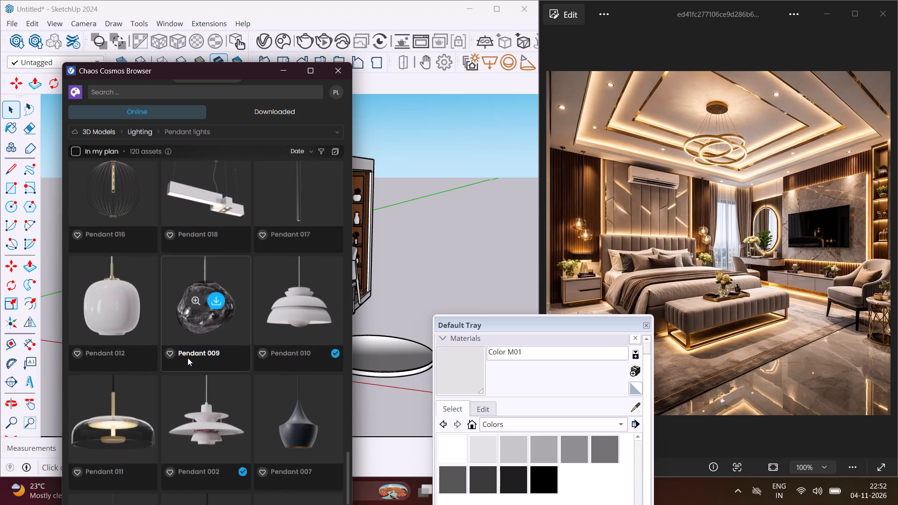
pyautogui.scroll(-3, 188, 358)
pyautogui.click(288, 72)
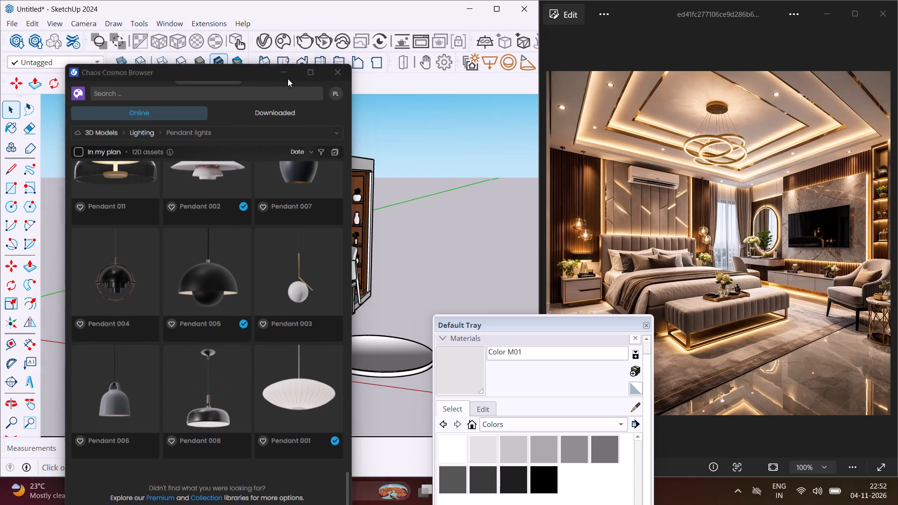
# Open 3D Warehouse and search its models for "celling lamp".
pyautogui.click(162, 24)
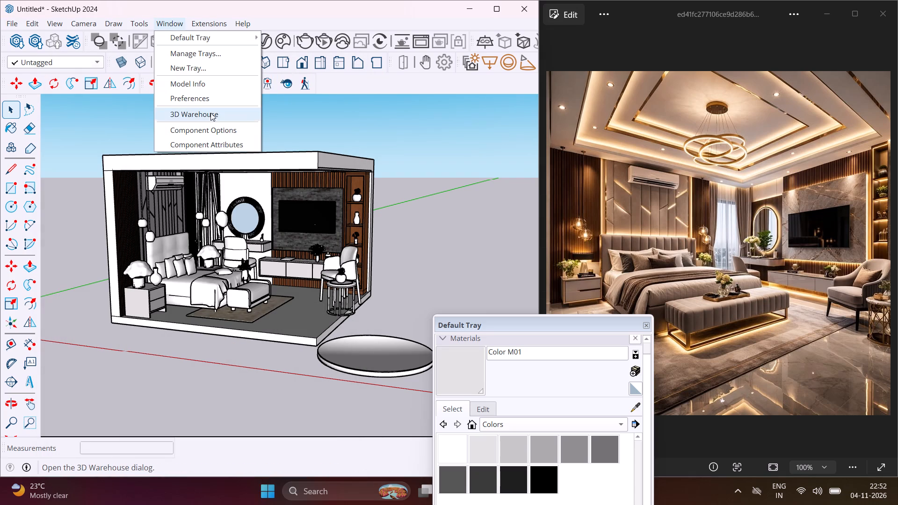
pyautogui.click(211, 116)
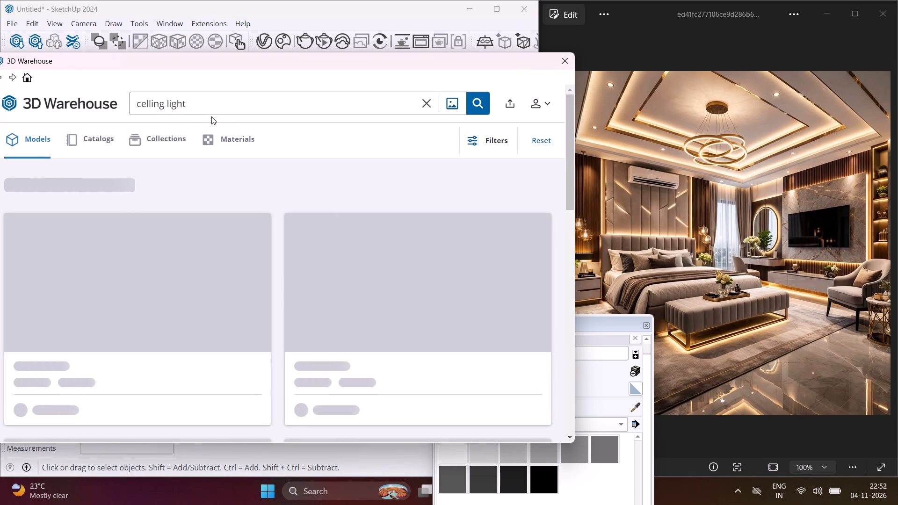
pyautogui.click(195, 106)
pyautogui.press('BackSpace')
pyautogui.press('BackSpace')
pyautogui.press('BackSpace')
pyautogui.press('BackSpace')
pyautogui.press('BackSpace')
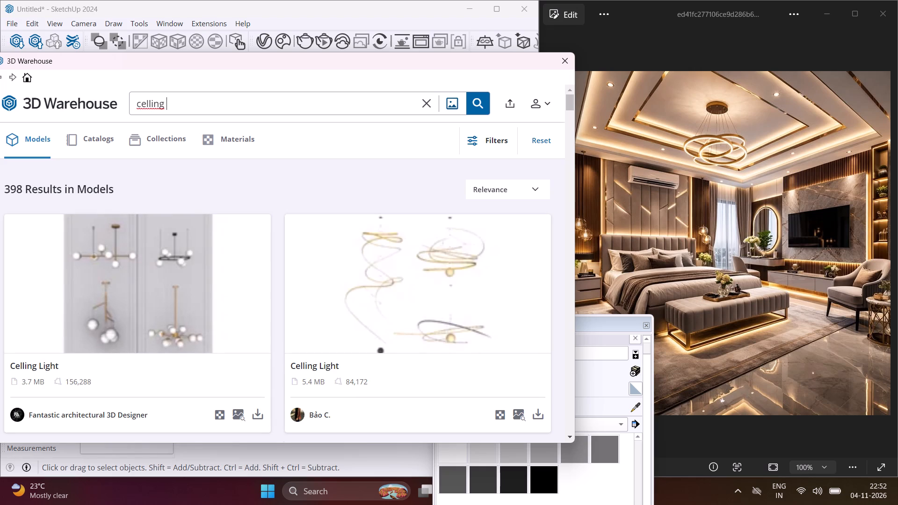
pyautogui.write('li')
pyautogui.press('BackSpace')
pyautogui.write('am')
pyautogui.press('p')
pyautogui.press('Return')
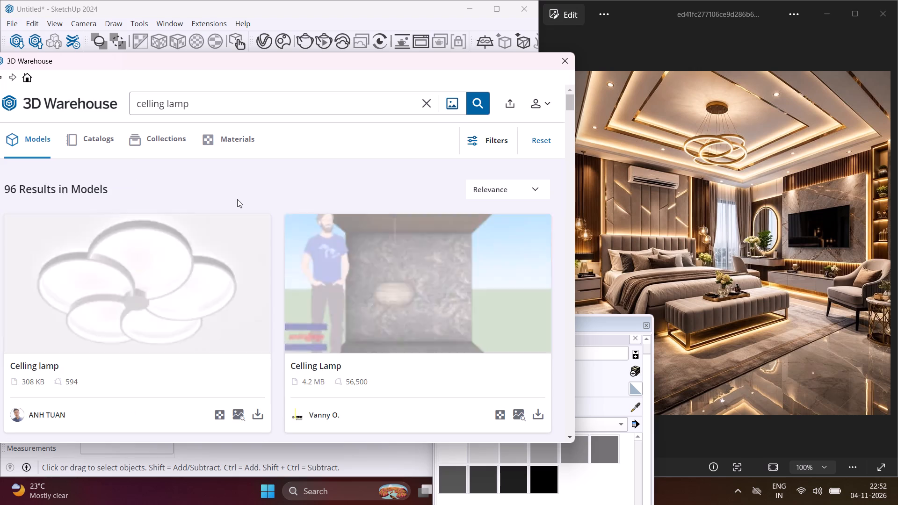
# Load the multi-ring Celling Lamp 09 model from the search results and place it on the ground beside the room.
pyautogui.scroll(-5, 228, 219)
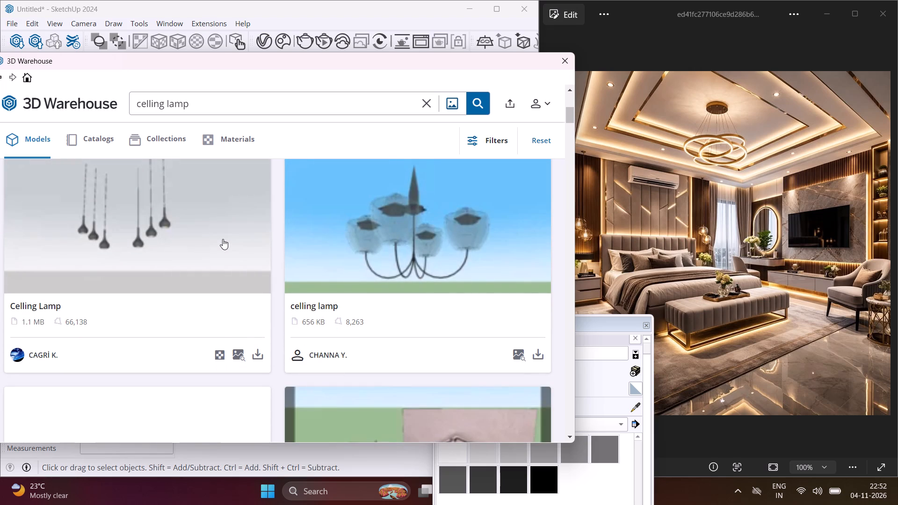
pyautogui.scroll(-4, 223, 239)
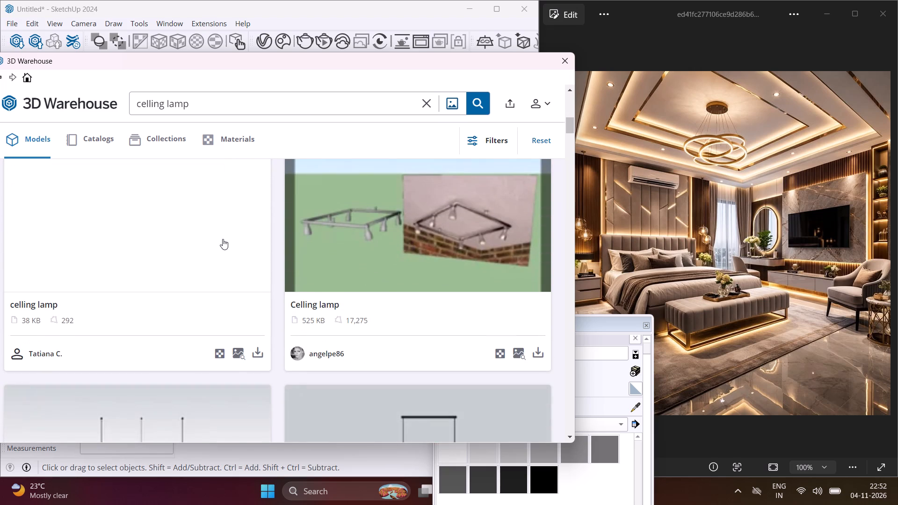
pyautogui.scroll(-8, 223, 239)
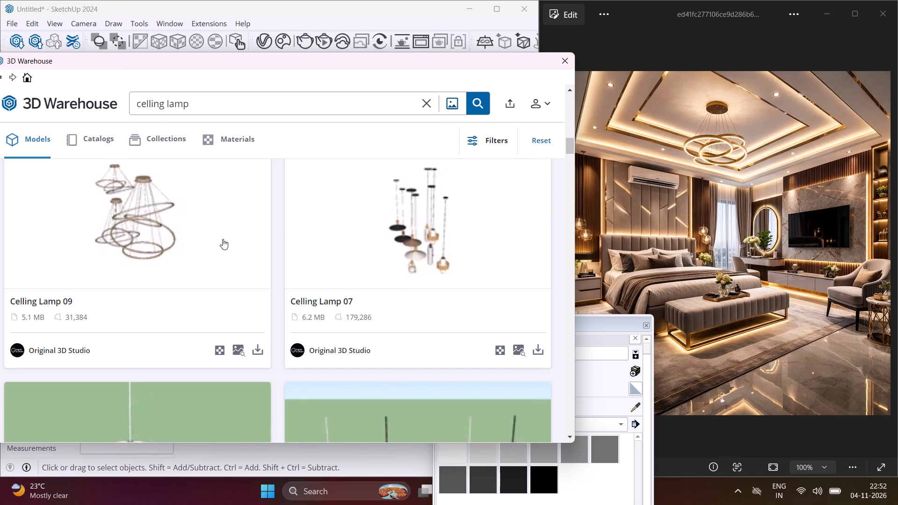
pyautogui.scroll(-5, 254, 341)
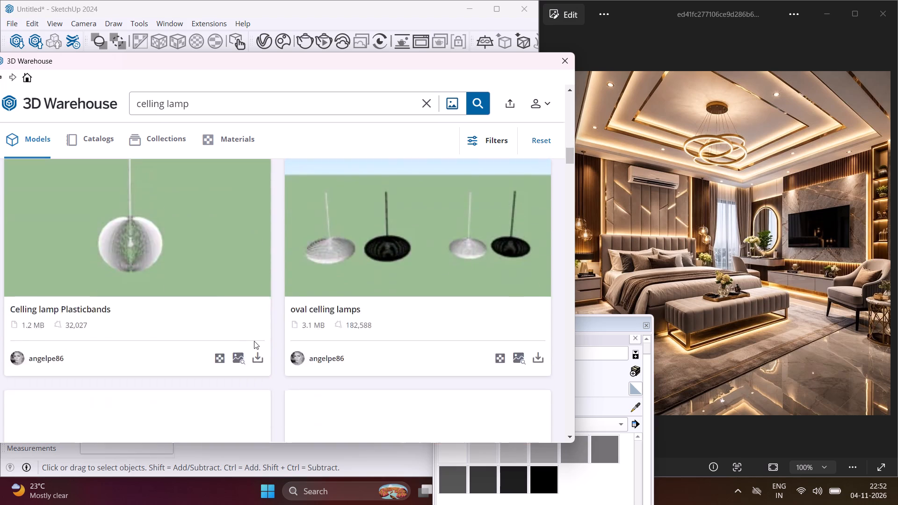
pyautogui.scroll(-2, 253, 340)
pyautogui.scroll(7, 253, 339)
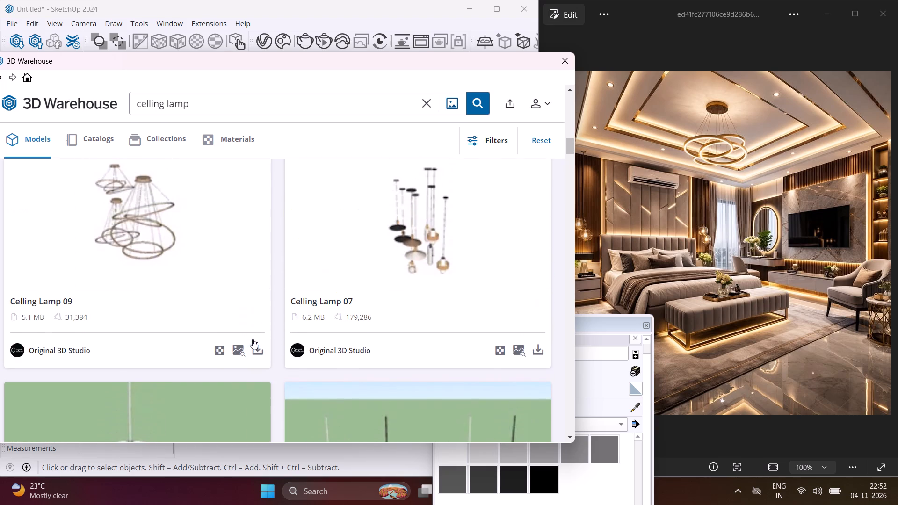
pyautogui.click(256, 343)
pyautogui.click(243, 260)
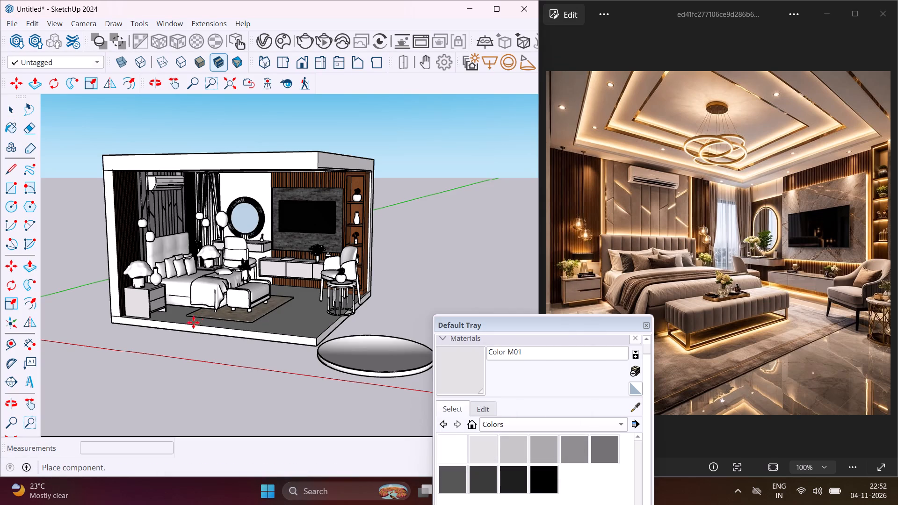
pyautogui.scroll(-3, 183, 333)
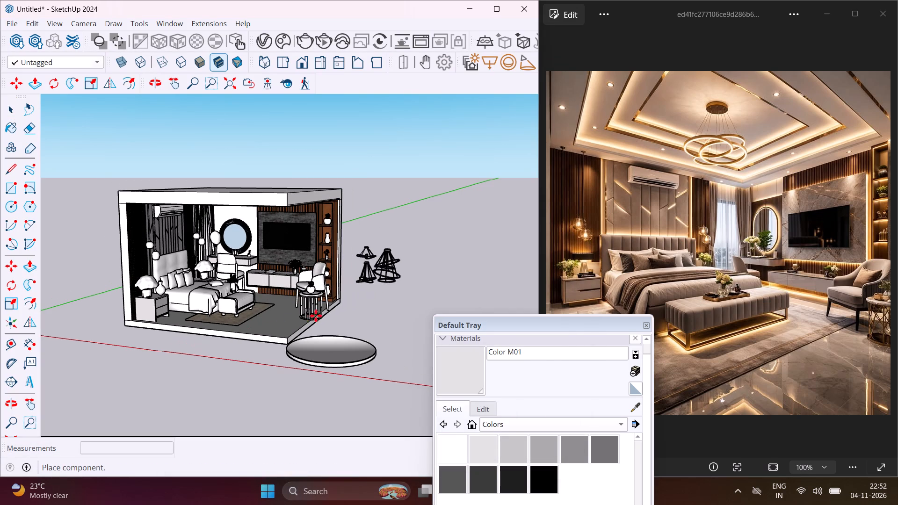
pyautogui.click(341, 316)
# Open the imported Celling Lamp 09 component for editing so its individual chandeliers are accessible.
pyautogui.scroll(4, 421, 272)
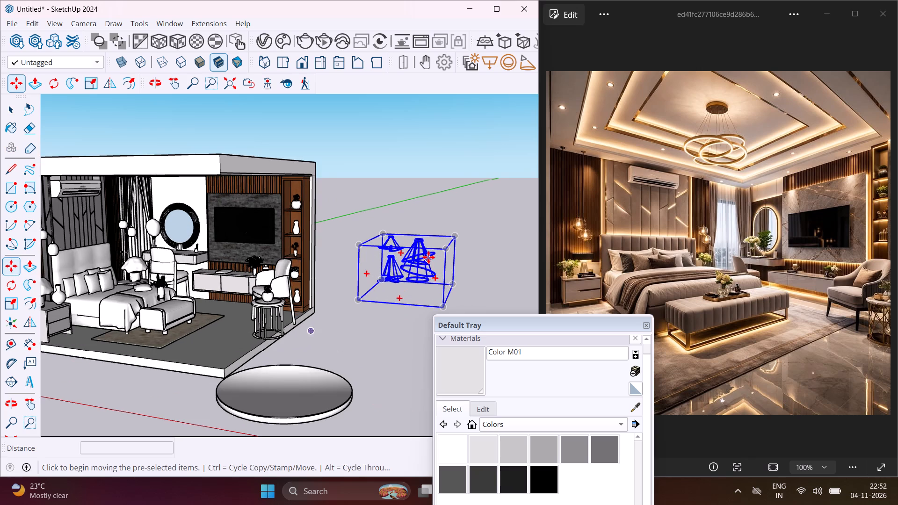
pyautogui.scroll(18, 428, 256)
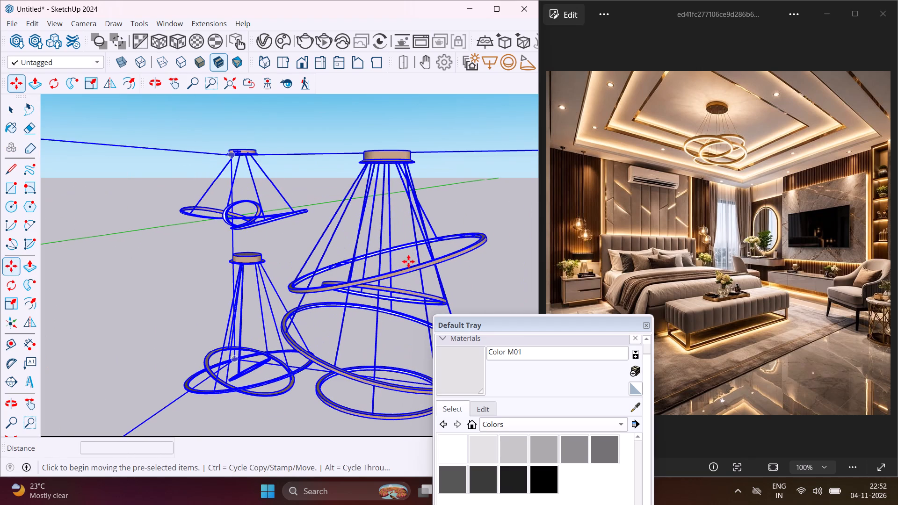
pyautogui.moveTo(375, 268); pyautogui.dragTo(413, 192, button='middle')
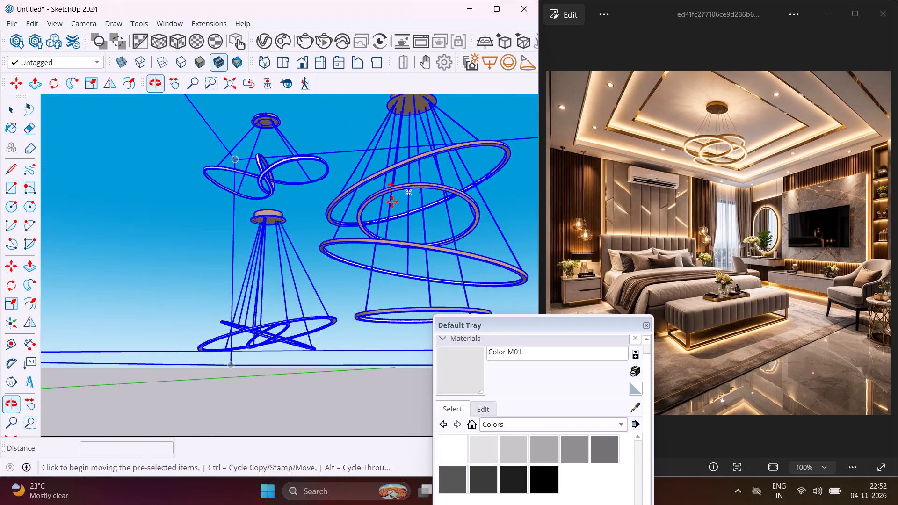
pyautogui.scroll(-3, 350, 211)
pyautogui.doubleClick(405, 229)
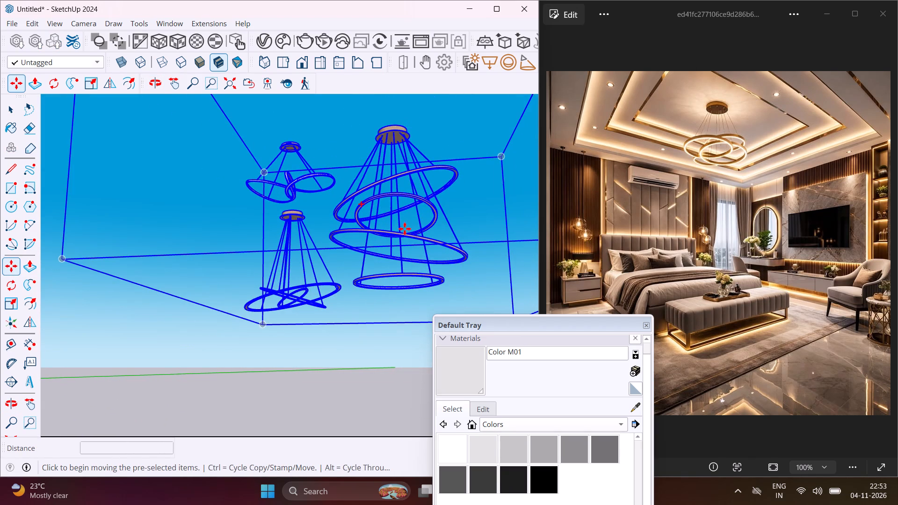
pyautogui.doubleClick(407, 238)
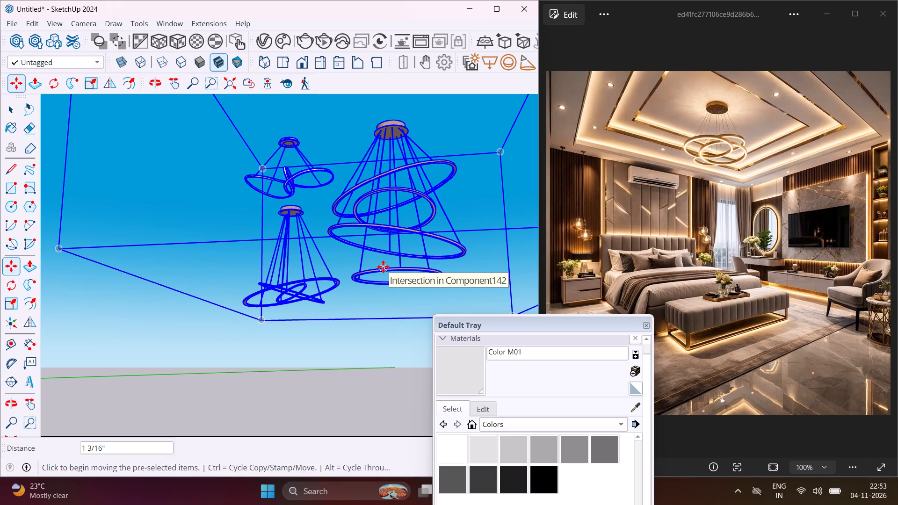
pyautogui.press('Escape')
pyautogui.press('space')
pyautogui.doubleClick(394, 240)
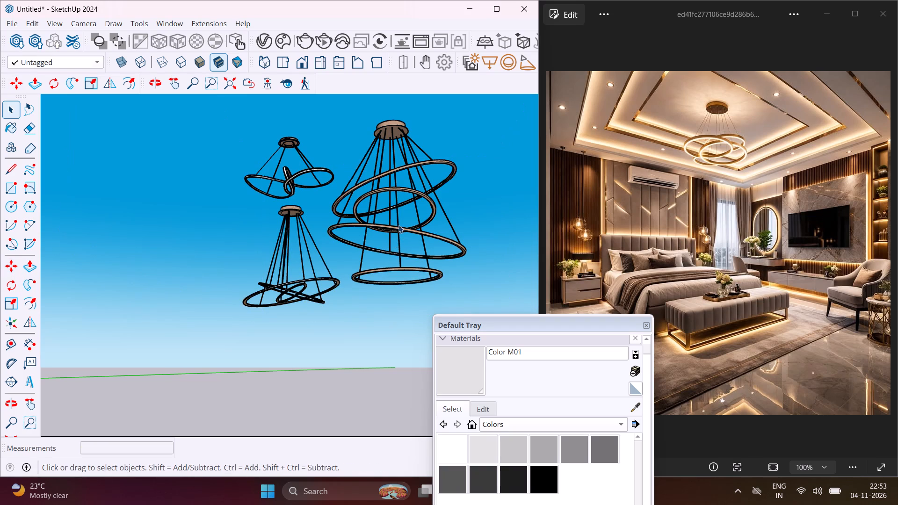
pyautogui.click(400, 223)
pyautogui.moveTo(400, 223); pyautogui.dragTo(390, 300, button='middle')
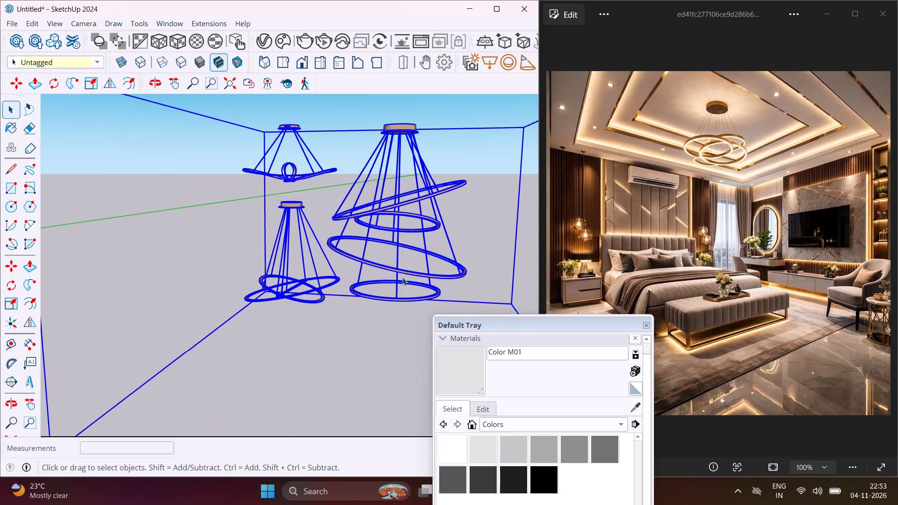
pyautogui.doubleClick(402, 277)
pyautogui.click(402, 277)
pyautogui.doubleClick(397, 274)
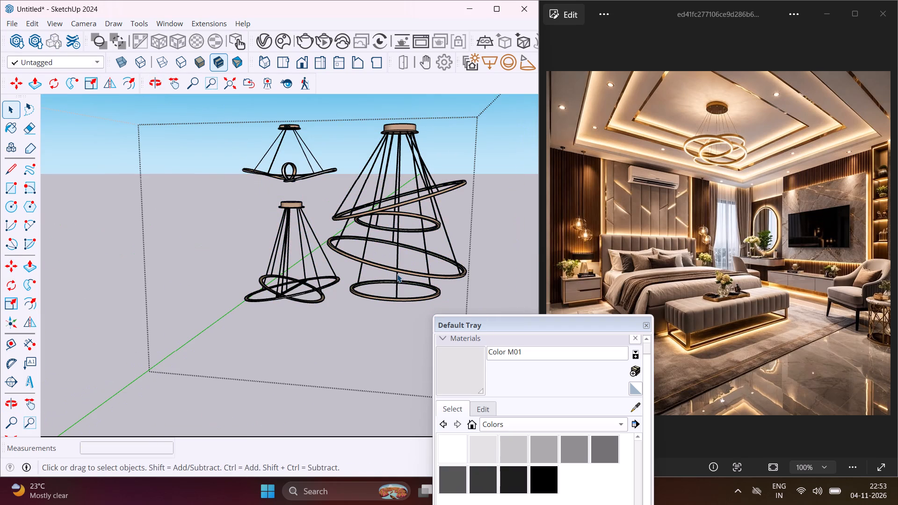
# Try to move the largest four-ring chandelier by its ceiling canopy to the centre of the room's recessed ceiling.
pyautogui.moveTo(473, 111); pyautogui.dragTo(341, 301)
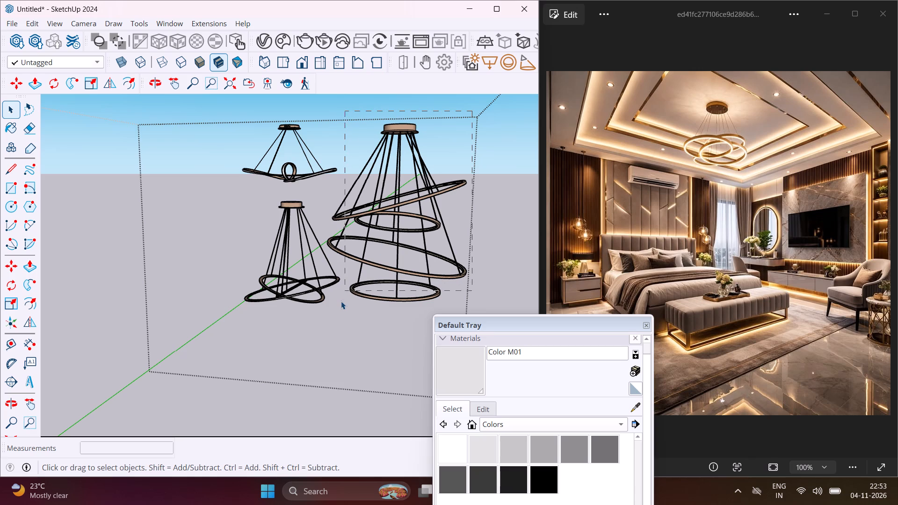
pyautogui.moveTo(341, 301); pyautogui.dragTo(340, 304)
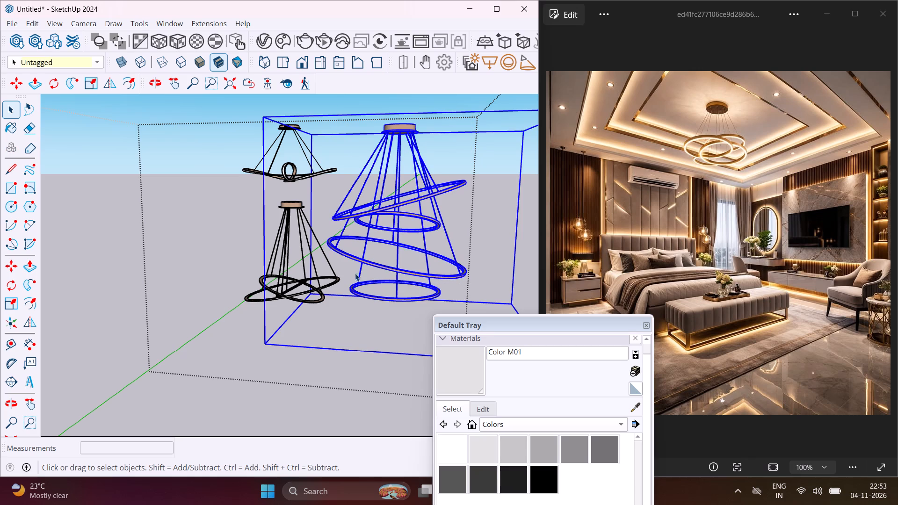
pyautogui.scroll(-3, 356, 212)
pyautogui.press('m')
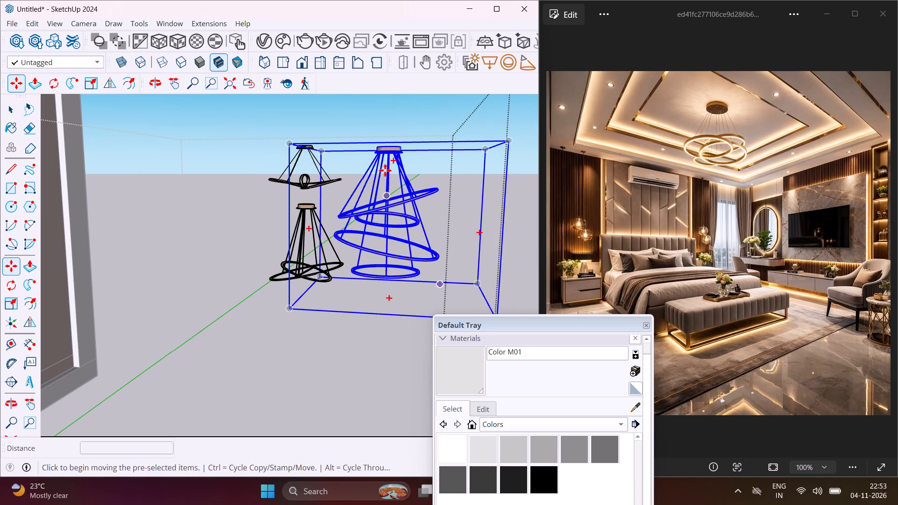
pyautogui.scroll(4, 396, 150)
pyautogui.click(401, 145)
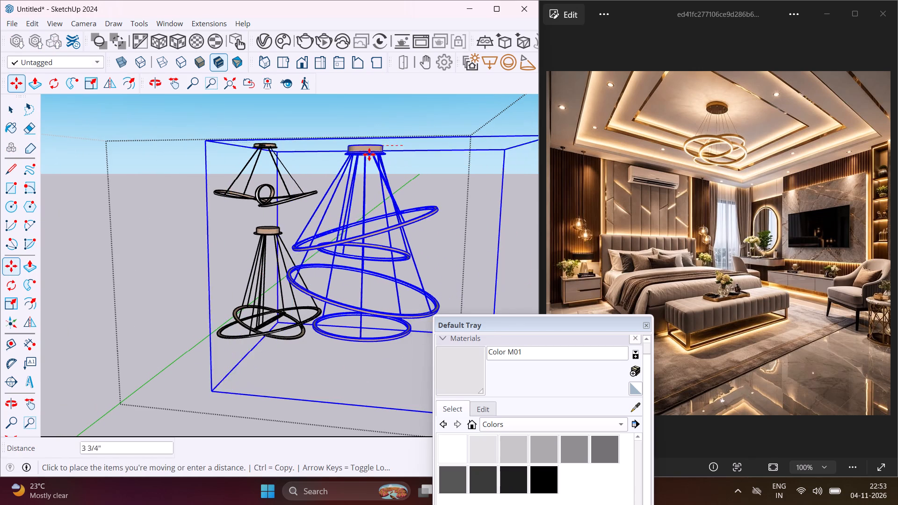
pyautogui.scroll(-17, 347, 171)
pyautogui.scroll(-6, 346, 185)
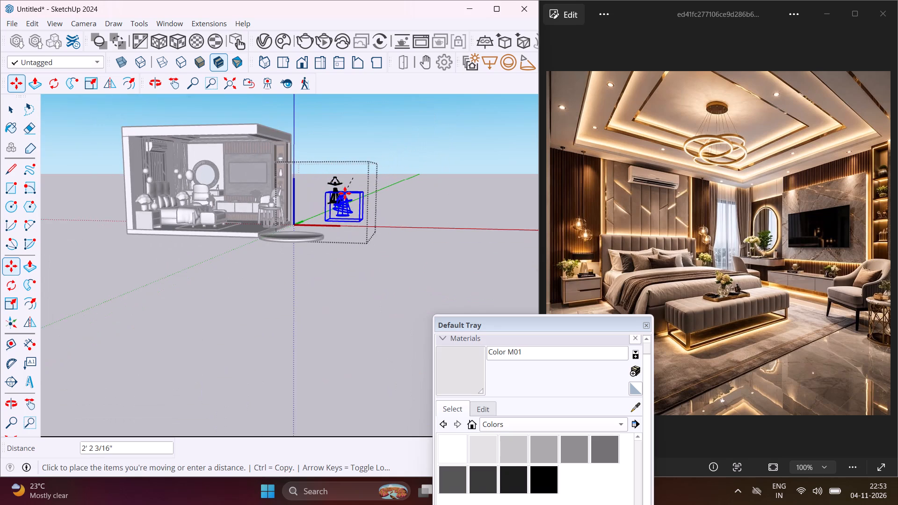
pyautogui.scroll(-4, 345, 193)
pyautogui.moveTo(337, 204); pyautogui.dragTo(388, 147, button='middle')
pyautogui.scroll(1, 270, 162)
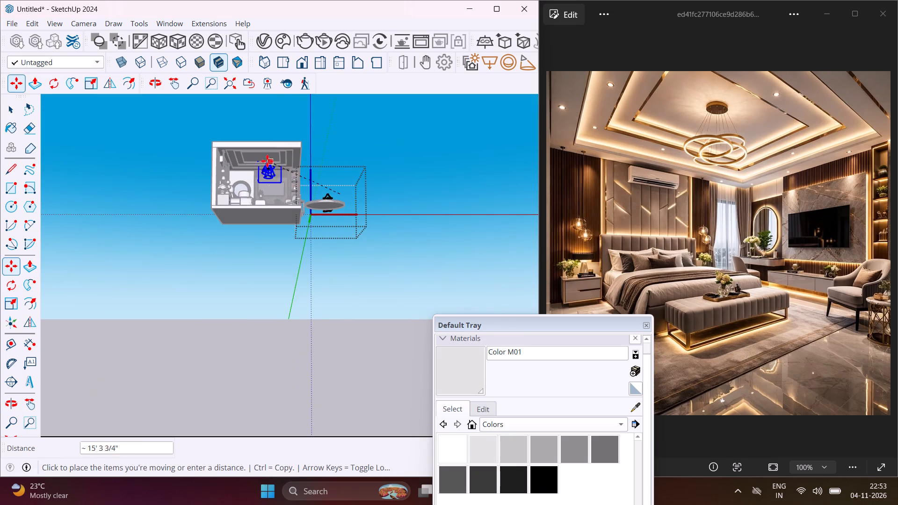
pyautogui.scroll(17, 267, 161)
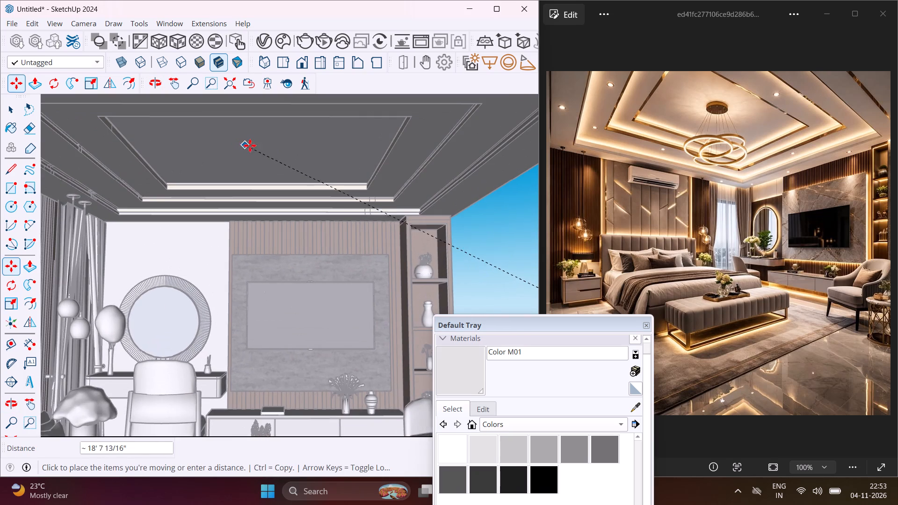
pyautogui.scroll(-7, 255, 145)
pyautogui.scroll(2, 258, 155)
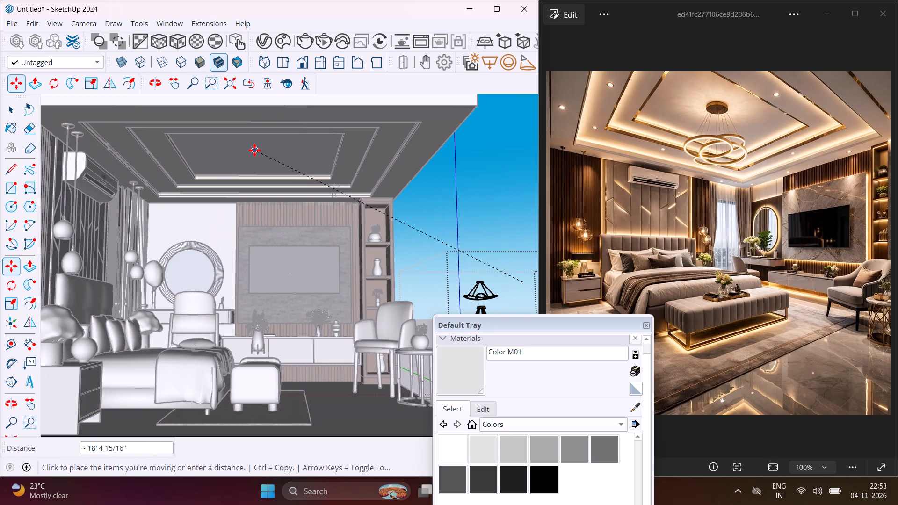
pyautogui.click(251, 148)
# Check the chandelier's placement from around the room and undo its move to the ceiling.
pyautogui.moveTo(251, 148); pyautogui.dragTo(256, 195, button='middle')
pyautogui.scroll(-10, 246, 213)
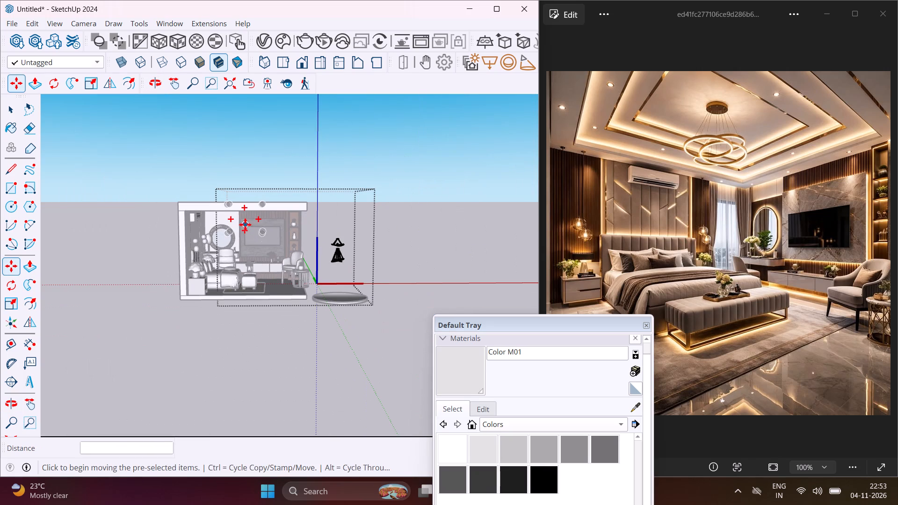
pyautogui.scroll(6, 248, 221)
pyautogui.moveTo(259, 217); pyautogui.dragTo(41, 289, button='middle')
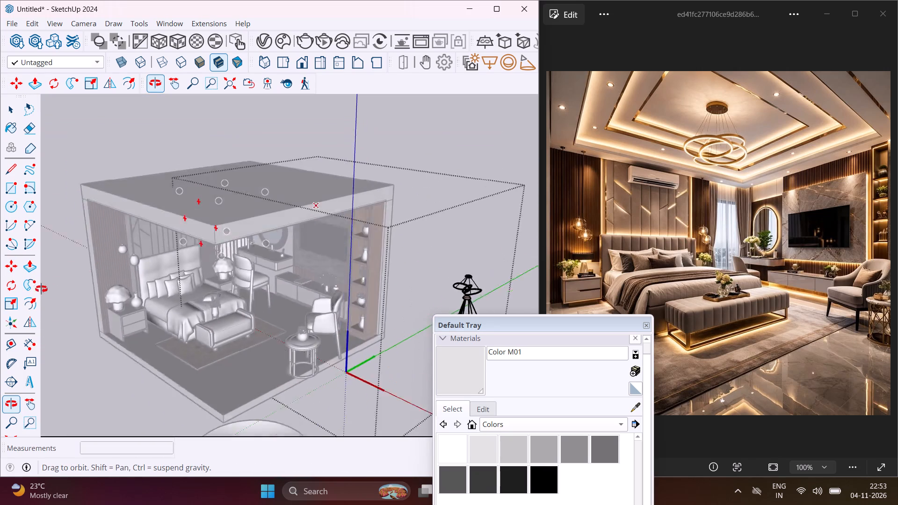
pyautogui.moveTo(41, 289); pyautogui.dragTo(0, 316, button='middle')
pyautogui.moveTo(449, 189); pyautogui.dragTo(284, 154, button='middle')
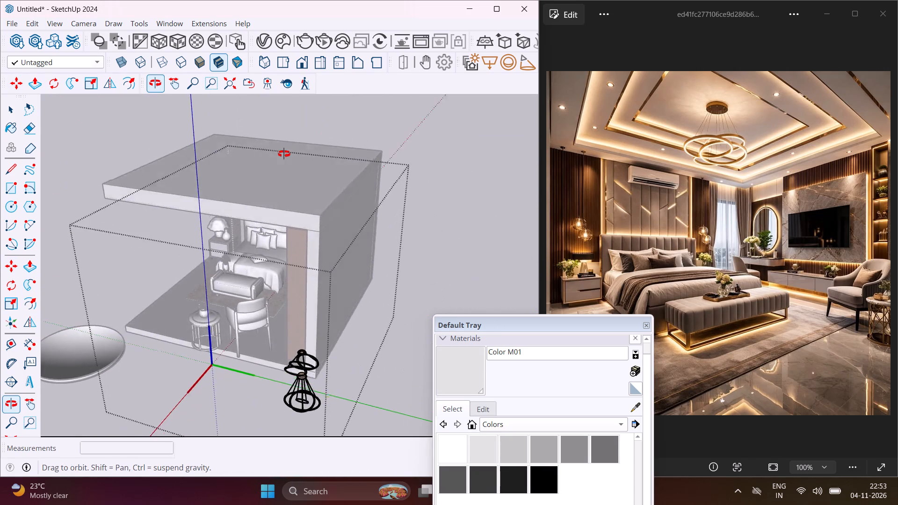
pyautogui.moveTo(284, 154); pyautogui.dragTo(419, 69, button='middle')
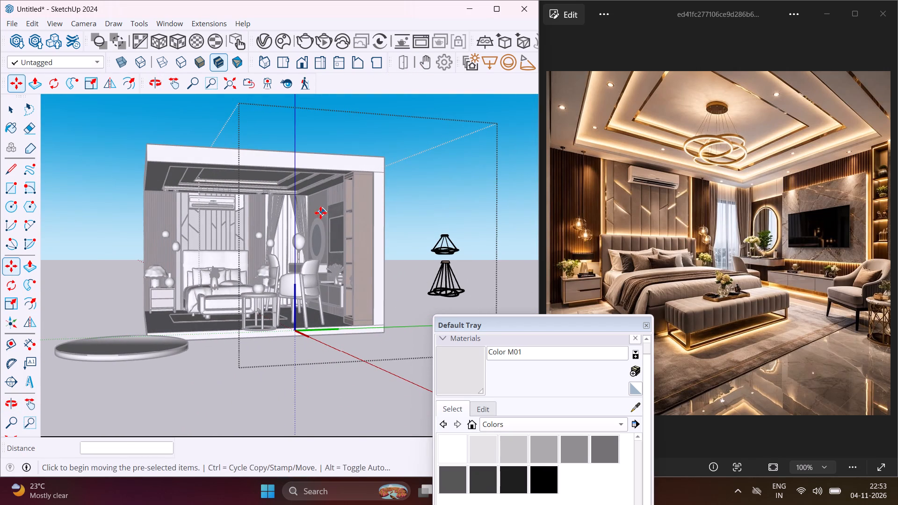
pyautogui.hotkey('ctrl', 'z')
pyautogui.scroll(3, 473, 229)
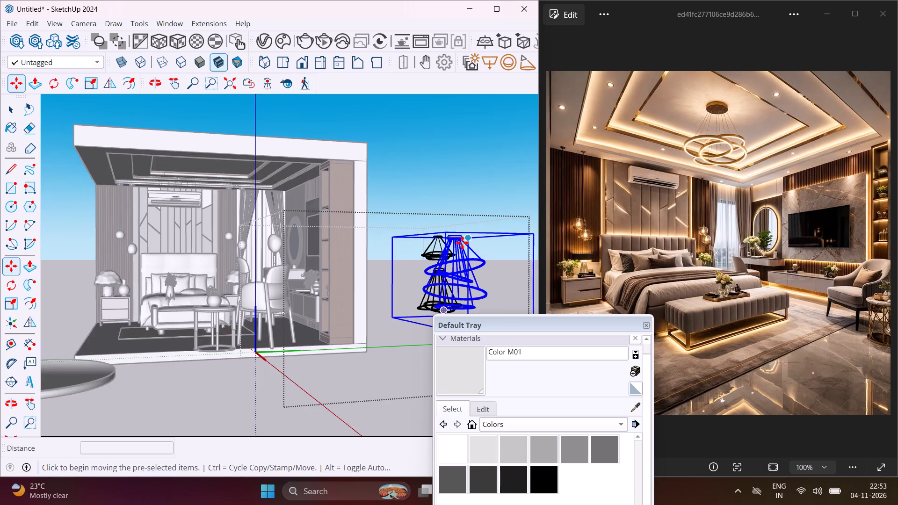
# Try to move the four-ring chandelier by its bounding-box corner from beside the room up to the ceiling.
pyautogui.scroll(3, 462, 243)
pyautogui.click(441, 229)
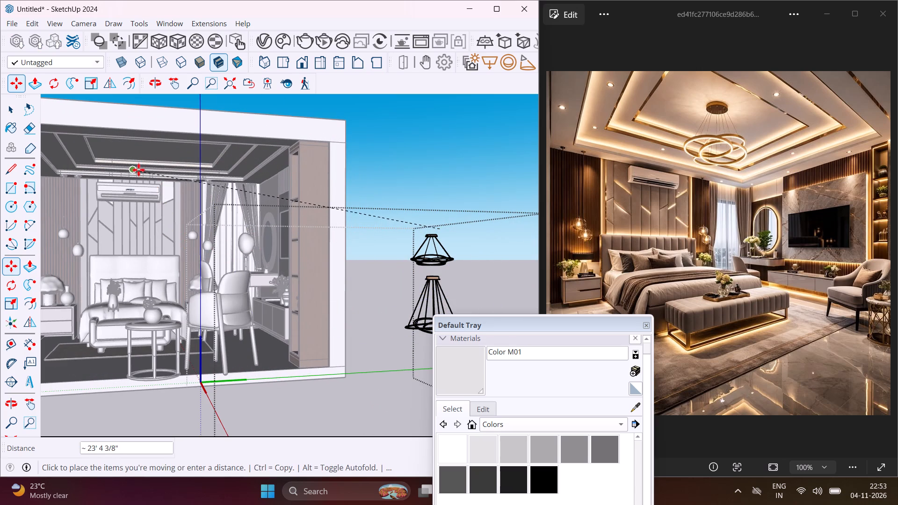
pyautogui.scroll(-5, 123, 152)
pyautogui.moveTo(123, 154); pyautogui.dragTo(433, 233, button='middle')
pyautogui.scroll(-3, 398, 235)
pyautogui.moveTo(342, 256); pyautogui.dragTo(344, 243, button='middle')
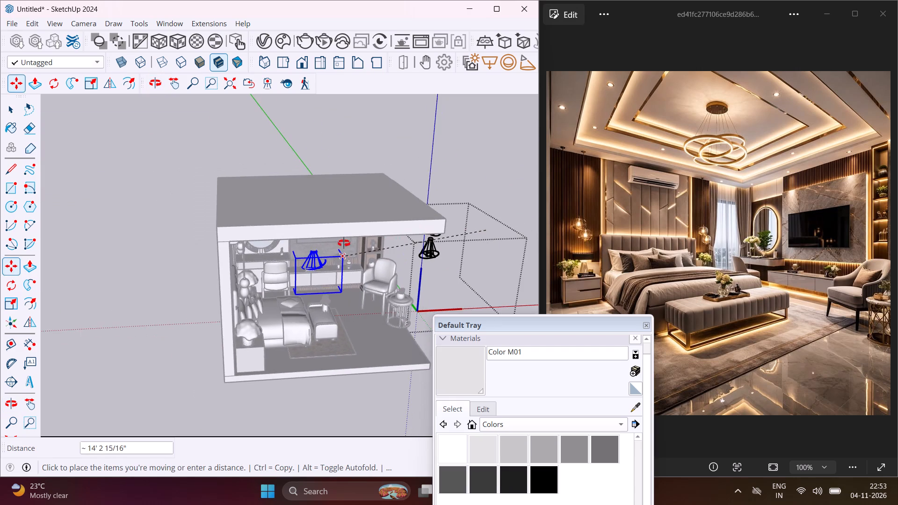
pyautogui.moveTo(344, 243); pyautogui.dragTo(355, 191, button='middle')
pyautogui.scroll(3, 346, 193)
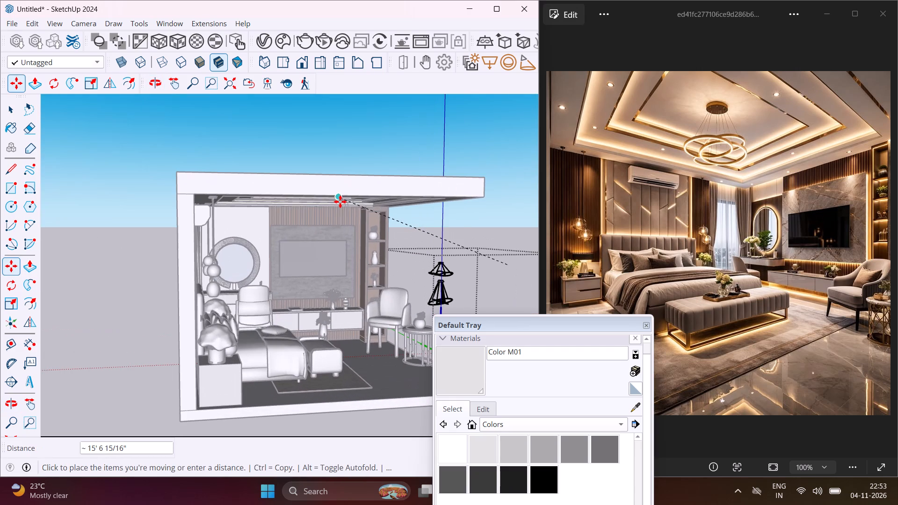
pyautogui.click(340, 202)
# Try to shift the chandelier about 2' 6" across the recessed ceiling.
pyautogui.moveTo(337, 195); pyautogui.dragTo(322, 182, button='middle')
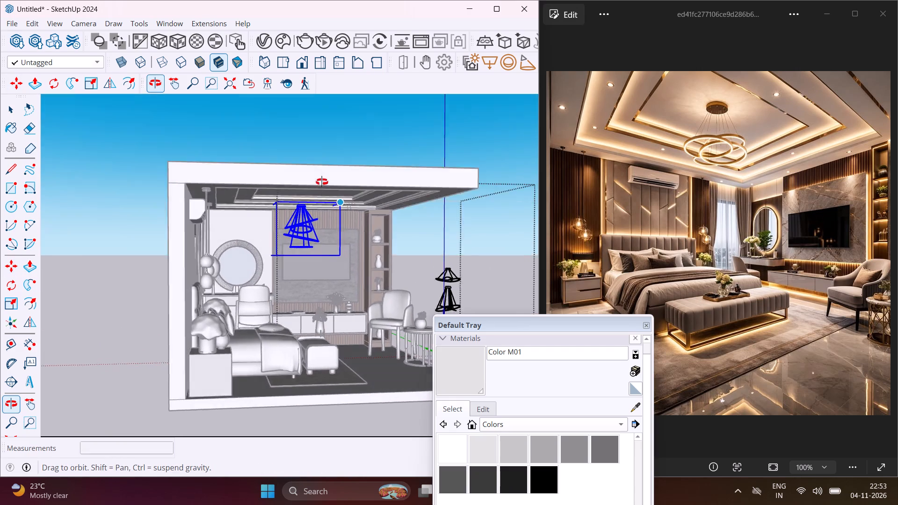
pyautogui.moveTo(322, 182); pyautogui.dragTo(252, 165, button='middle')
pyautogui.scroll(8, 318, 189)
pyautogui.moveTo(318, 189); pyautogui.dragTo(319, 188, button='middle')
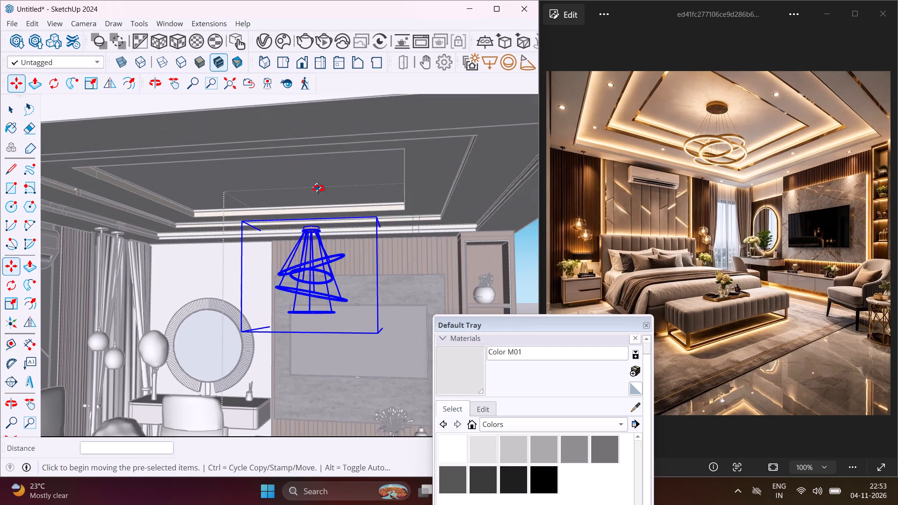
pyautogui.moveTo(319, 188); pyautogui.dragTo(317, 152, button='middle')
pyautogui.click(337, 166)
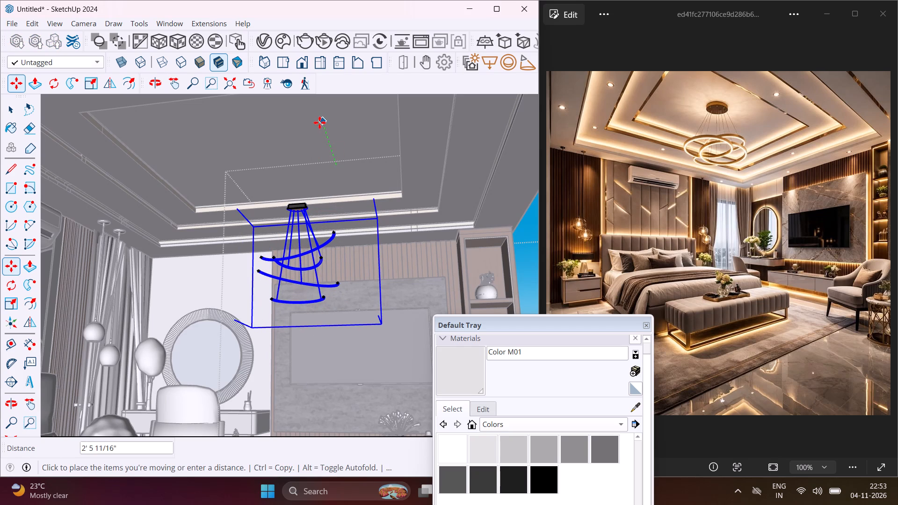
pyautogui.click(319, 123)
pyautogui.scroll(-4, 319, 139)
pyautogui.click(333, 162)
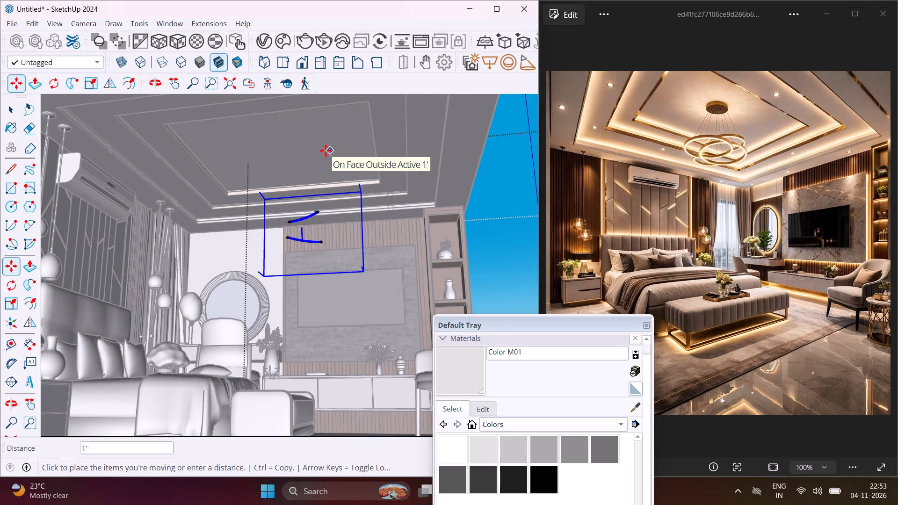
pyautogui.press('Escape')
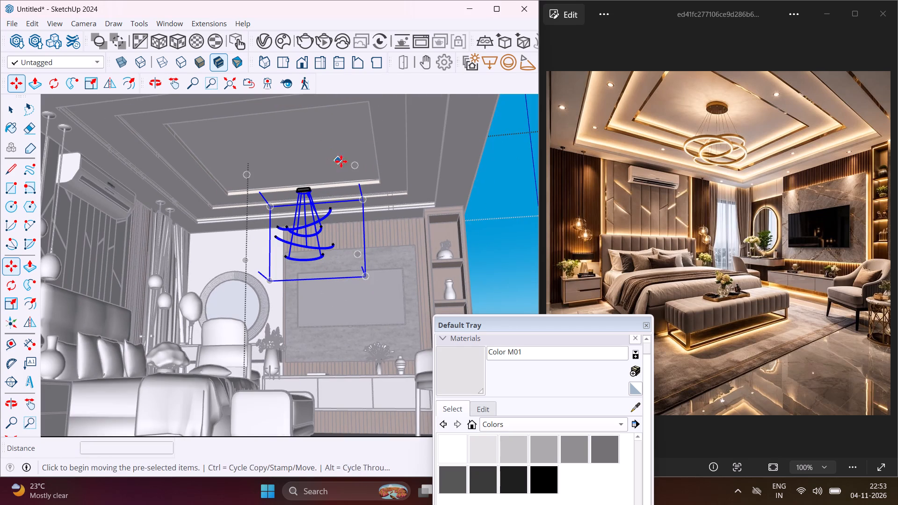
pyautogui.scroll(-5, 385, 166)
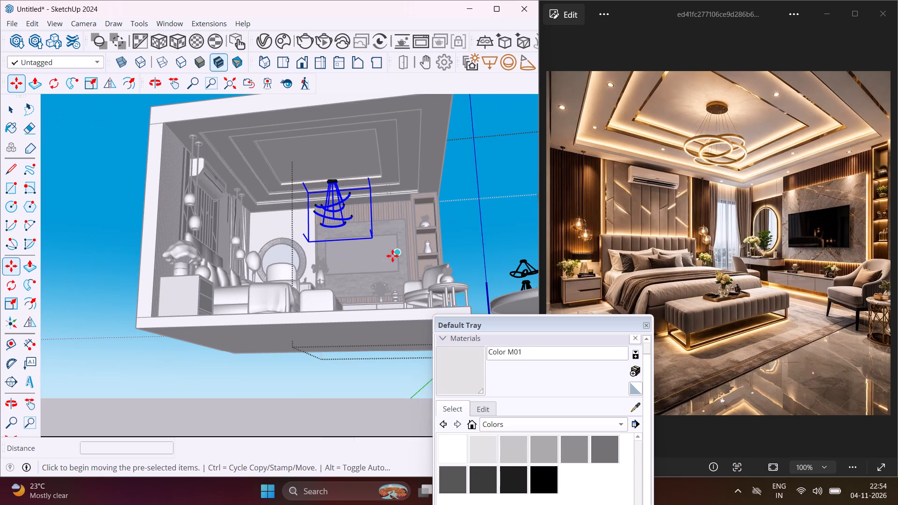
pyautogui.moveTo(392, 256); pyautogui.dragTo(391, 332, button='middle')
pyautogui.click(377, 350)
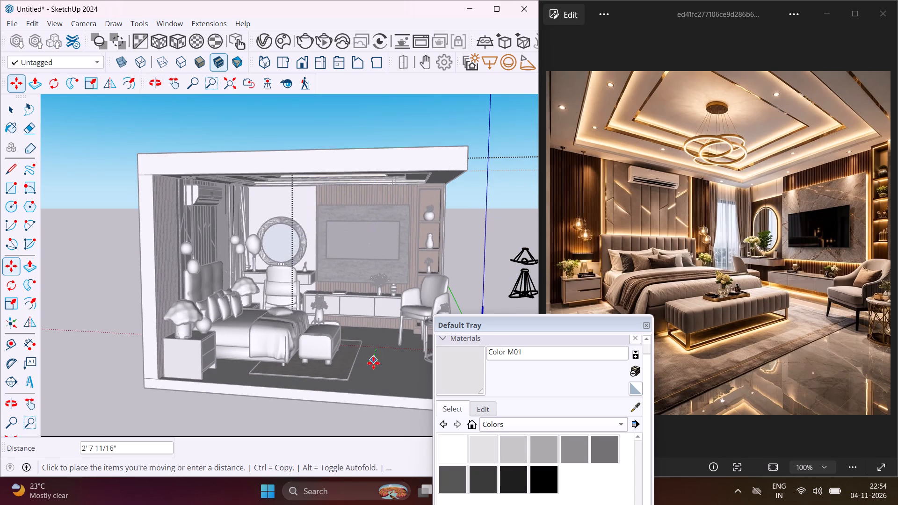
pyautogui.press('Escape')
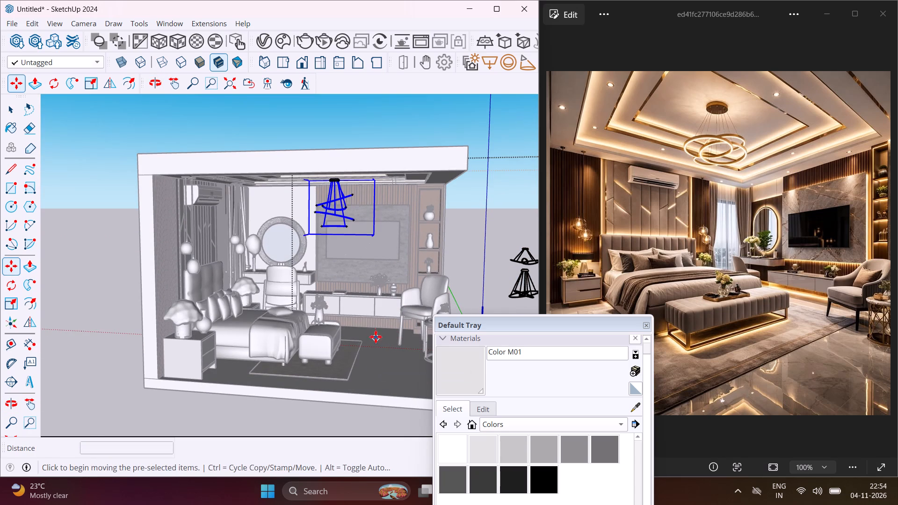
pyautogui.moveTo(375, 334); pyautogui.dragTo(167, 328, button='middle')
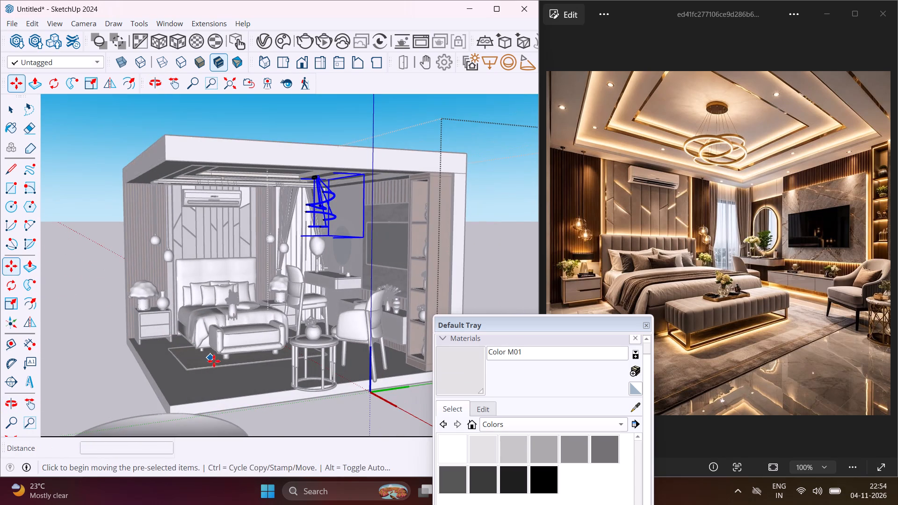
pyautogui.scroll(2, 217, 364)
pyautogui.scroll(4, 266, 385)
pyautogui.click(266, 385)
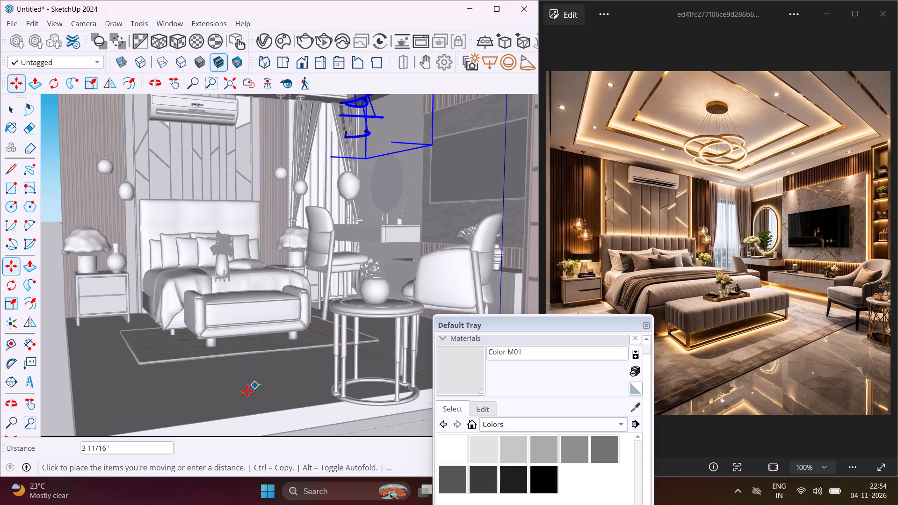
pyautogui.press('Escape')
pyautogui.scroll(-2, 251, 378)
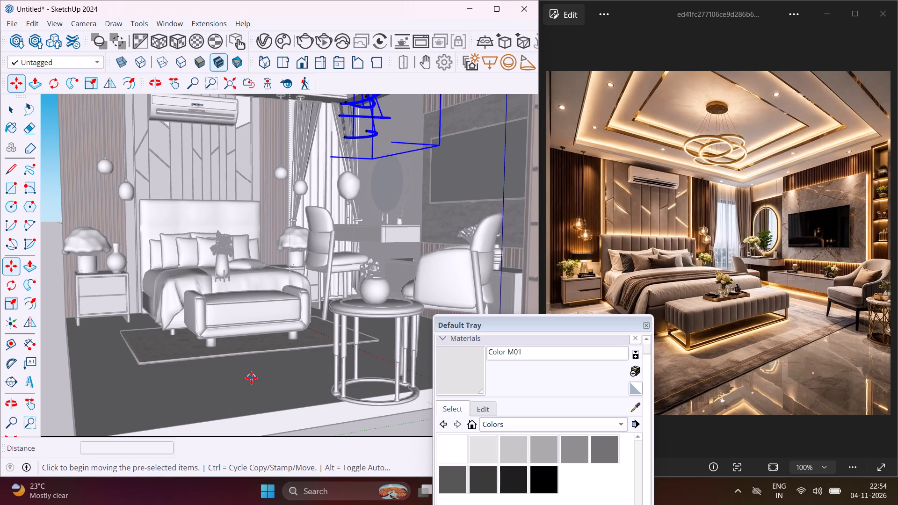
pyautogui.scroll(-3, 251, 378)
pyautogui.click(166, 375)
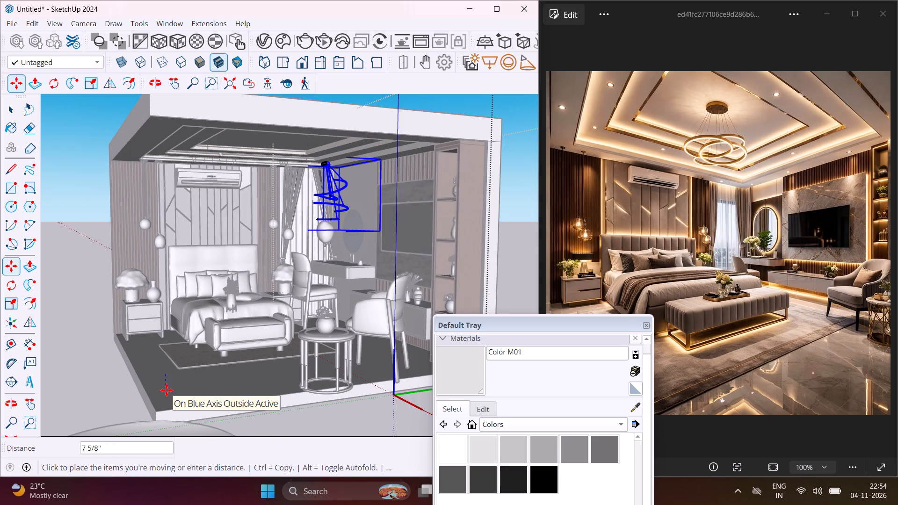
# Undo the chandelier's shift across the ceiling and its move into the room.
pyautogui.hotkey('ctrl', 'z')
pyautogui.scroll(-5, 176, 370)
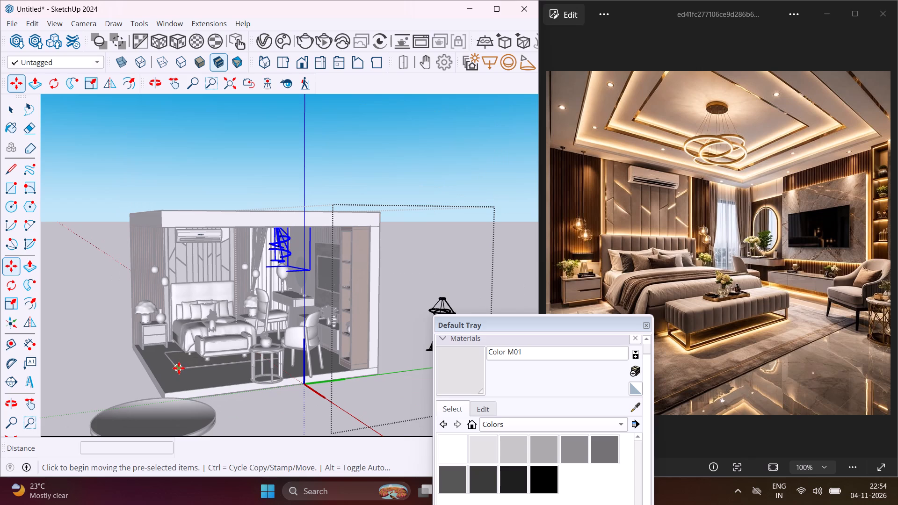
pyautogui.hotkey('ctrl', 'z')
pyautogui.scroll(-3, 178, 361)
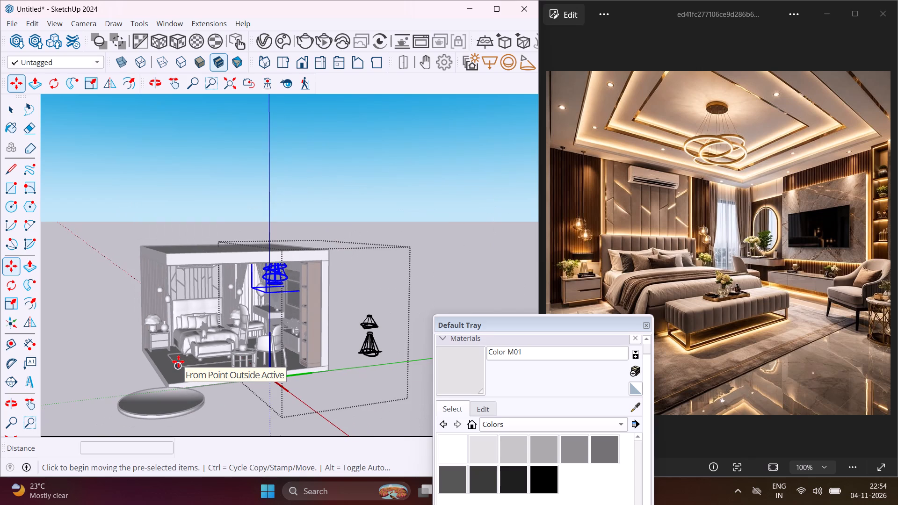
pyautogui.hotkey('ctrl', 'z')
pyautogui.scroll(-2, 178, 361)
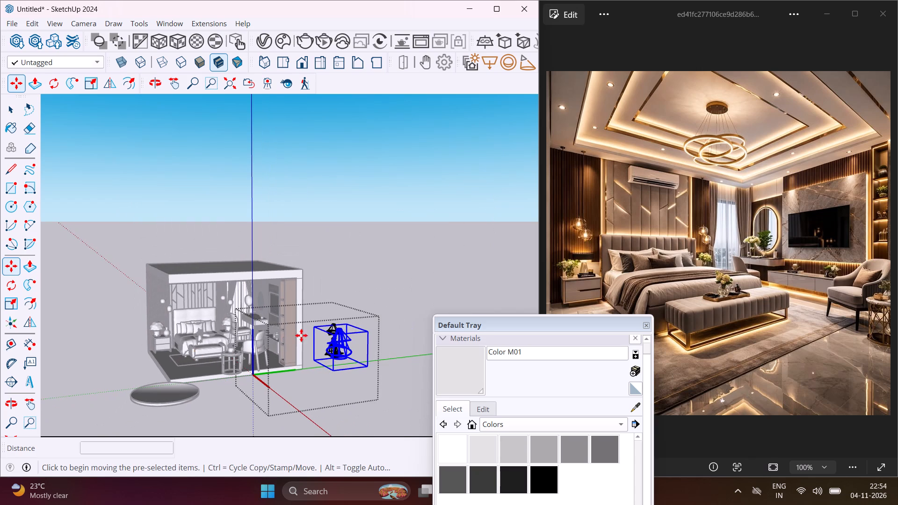
# Delete the two smaller chandeliers from the Celling Lamp 09 component, keeping only the large four-ring one.
pyautogui.moveTo(302, 335); pyautogui.dragTo(442, 350, button='middle')
pyautogui.scroll(9, 416, 337)
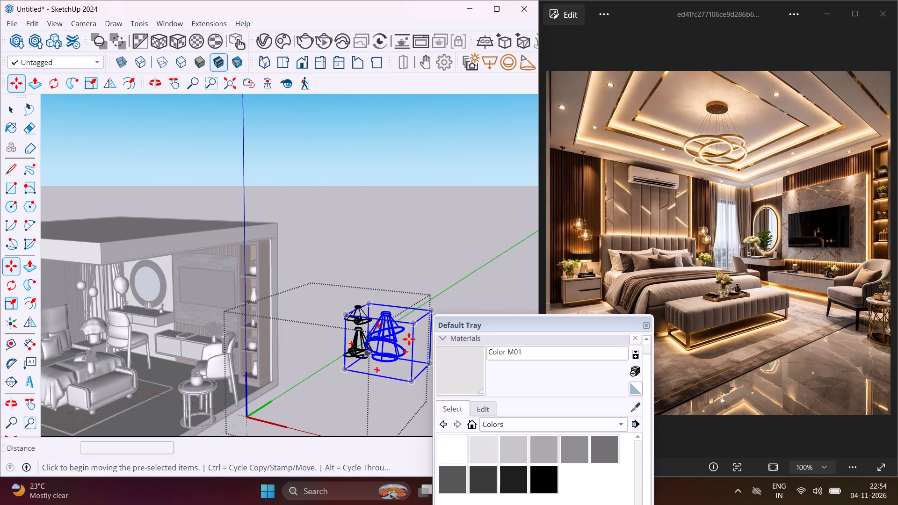
pyautogui.press('Escape')
pyautogui.scroll(4, 357, 370)
pyautogui.press('space')
pyautogui.moveTo(360, 368); pyautogui.dragTo(364, 368, button='middle')
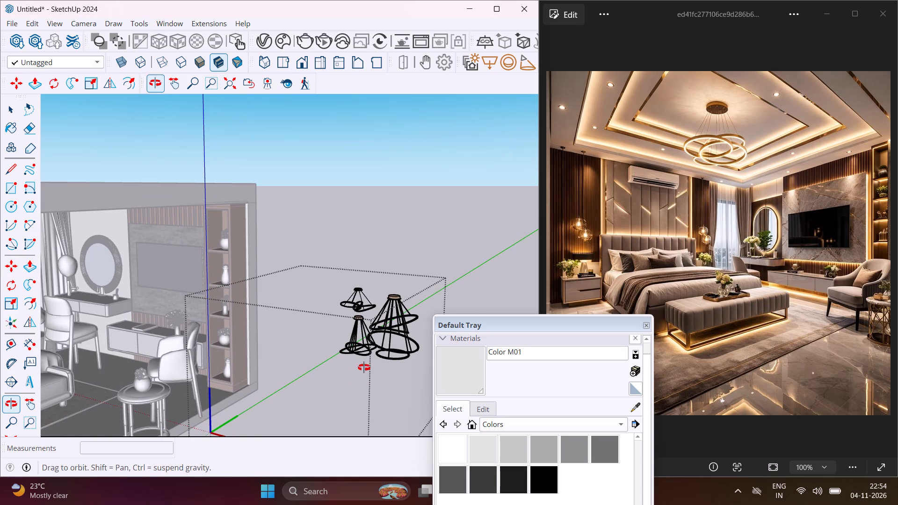
pyautogui.moveTo(364, 368); pyautogui.dragTo(404, 375, button='middle')
pyautogui.scroll(10, 391, 355)
pyautogui.moveTo(388, 348); pyautogui.dragTo(403, 342, button='middle')
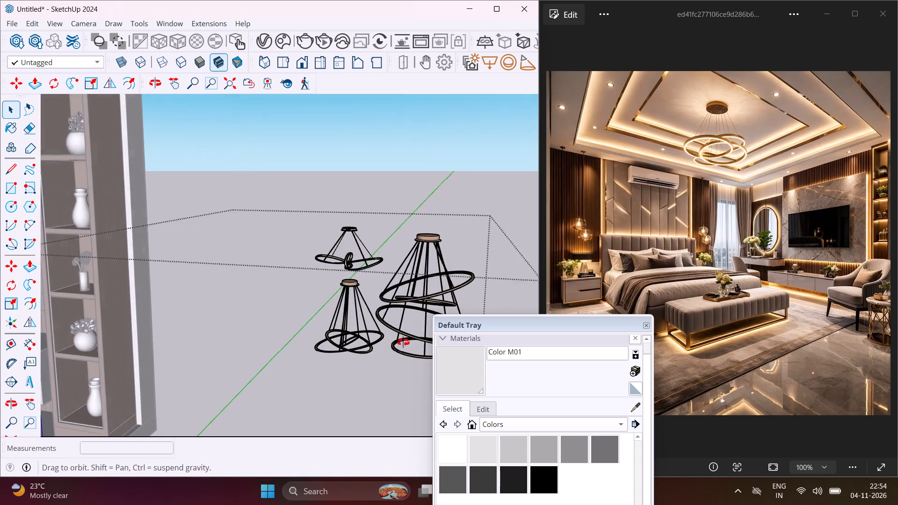
pyautogui.moveTo(403, 342); pyautogui.dragTo(410, 341, button='middle')
pyautogui.scroll(4, 400, 338)
pyautogui.moveTo(392, 333); pyautogui.dragTo(452, 322, button='middle')
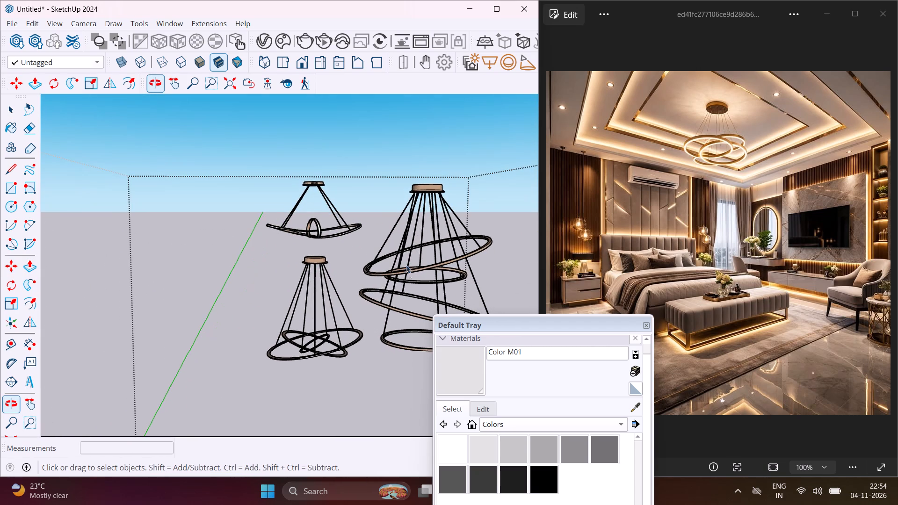
pyautogui.moveTo(352, 162); pyautogui.dragTo(290, 250)
pyautogui.press('Delete')
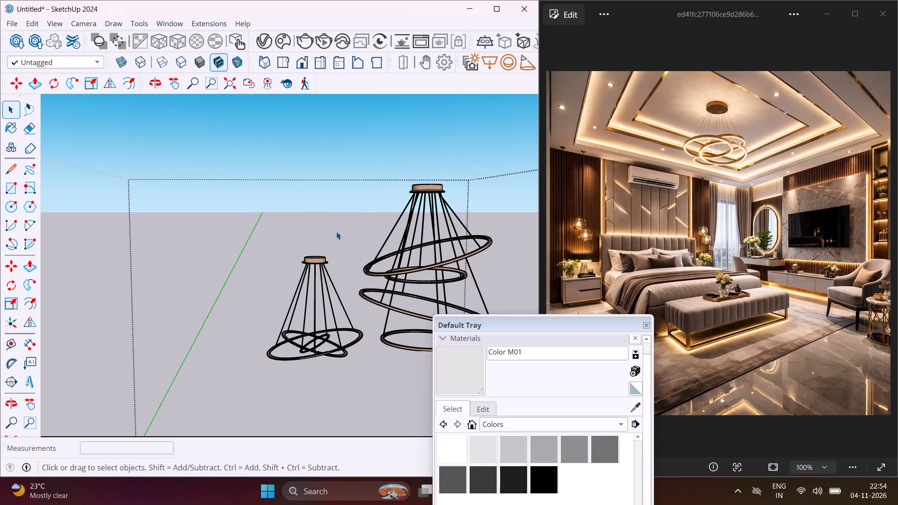
pyautogui.moveTo(336, 231); pyautogui.dragTo(275, 366)
pyautogui.press('Delete')
# Finish editing the Celling Lamp 09 component and return to the whole model.
pyautogui.scroll(-5, 219, 347)
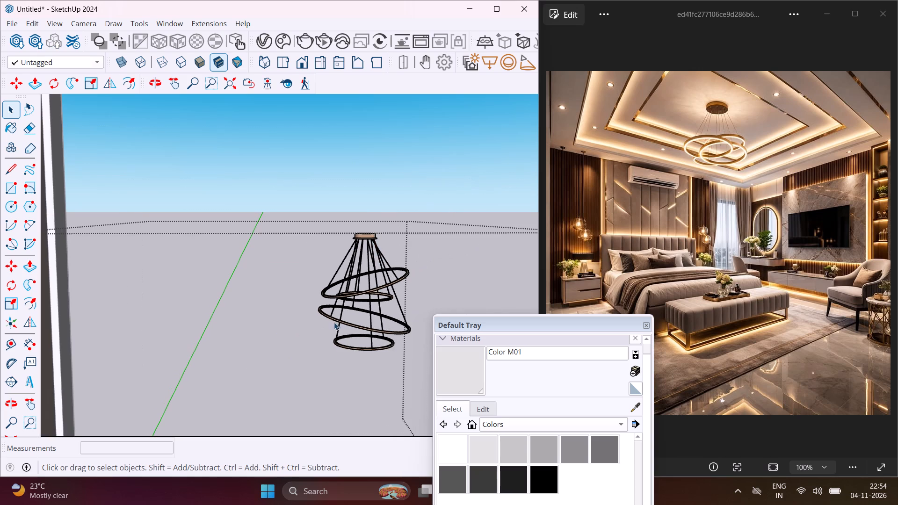
pyautogui.click(360, 325)
pyautogui.scroll(-3, 207, 337)
pyautogui.scroll(1, 207, 337)
pyautogui.scroll(-2, 207, 337)
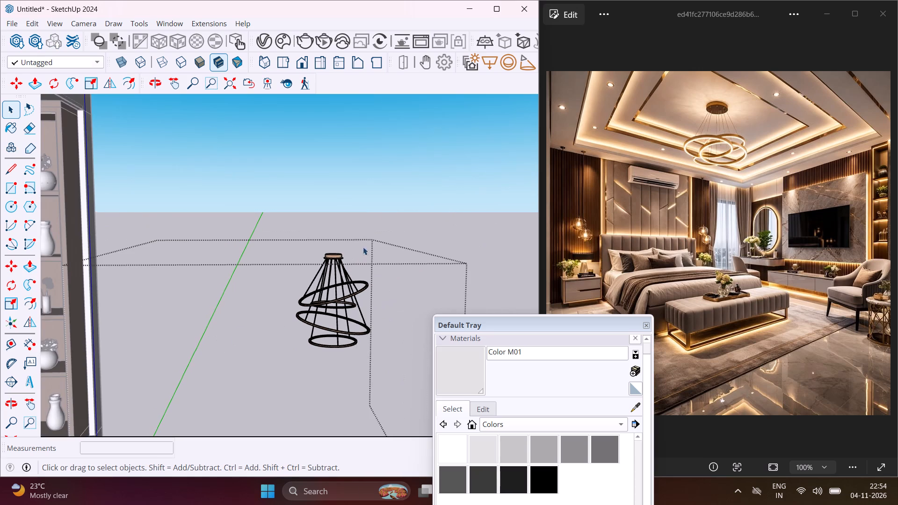
pyautogui.doubleClick(379, 213)
# Move the four-ring chandelier component by its upper bounding-box corner about 15' 9" onto the central recessed ceiling face.
pyautogui.click(327, 323)
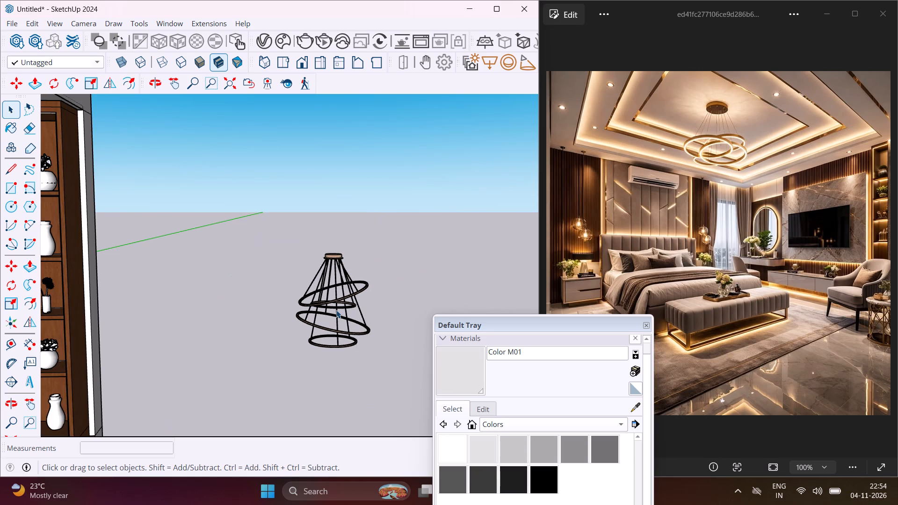
pyautogui.click(336, 310)
pyautogui.press('m')
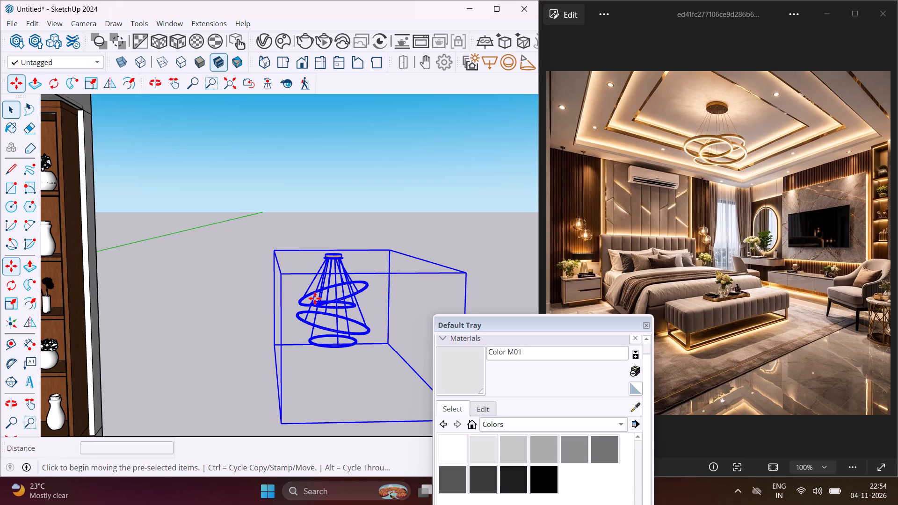
pyautogui.click(280, 274)
pyautogui.scroll(-9, 261, 269)
pyautogui.moveTo(242, 273); pyautogui.dragTo(312, 249, button='middle')
pyautogui.scroll(-5, 312, 248)
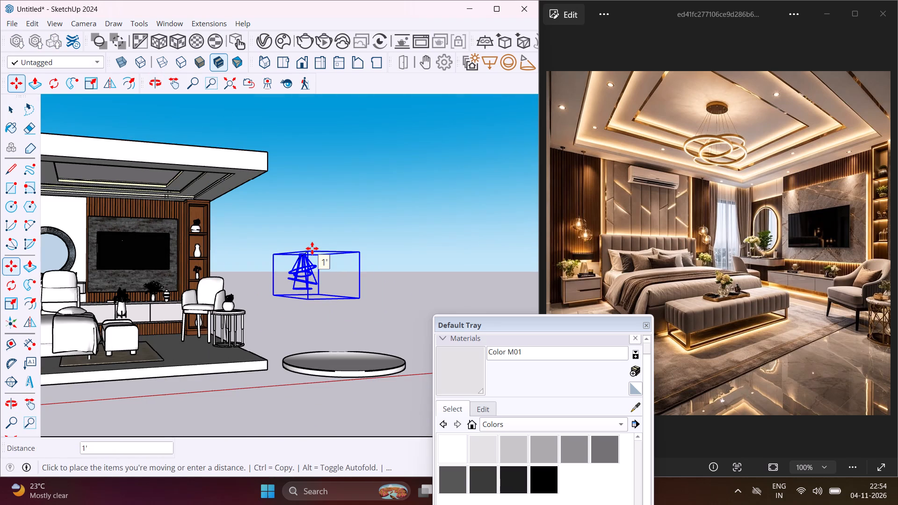
pyautogui.scroll(-5, 136, 215)
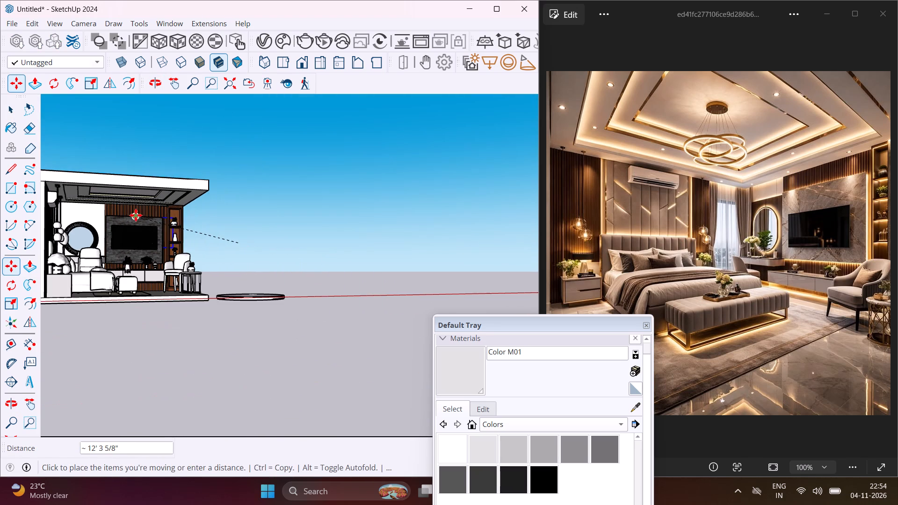
pyautogui.moveTo(136, 215); pyautogui.dragTo(297, 196, button='middle')
pyautogui.scroll(-1, 297, 196)
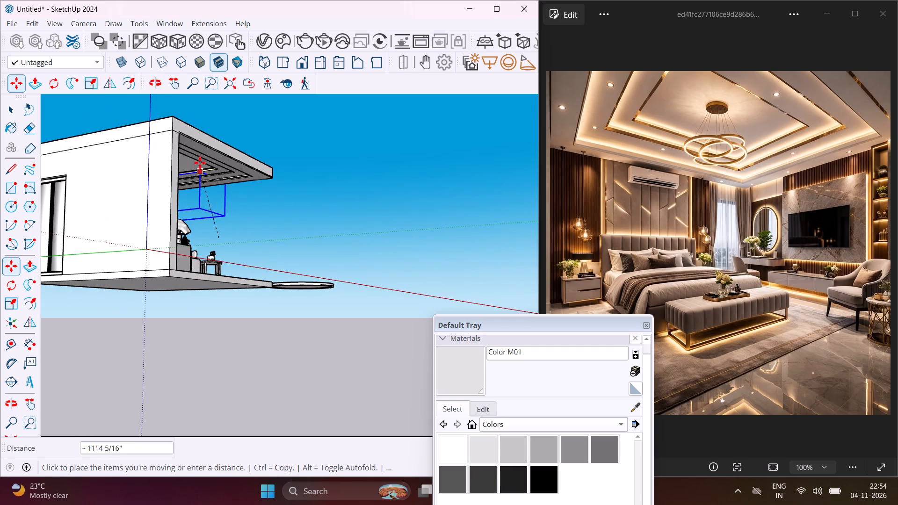
pyautogui.middleClick(200, 162)
pyautogui.scroll(17, 183, 158)
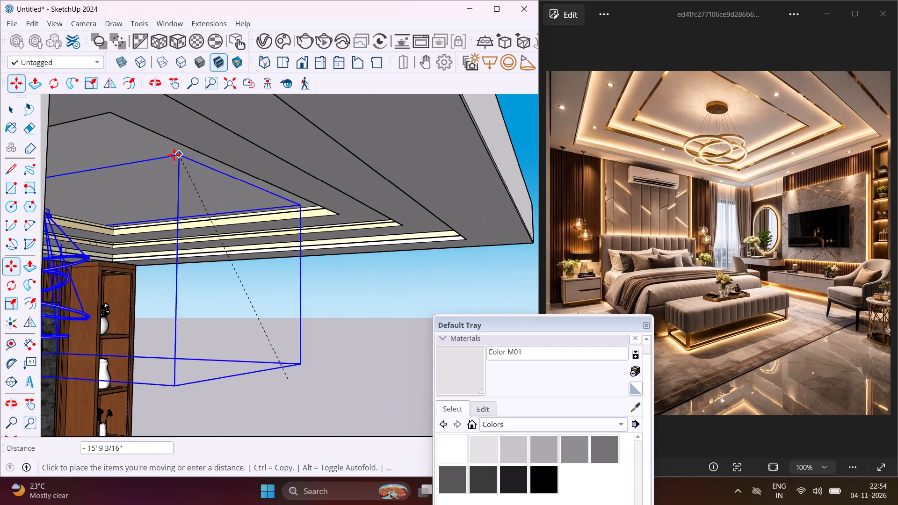
pyautogui.click(174, 155)
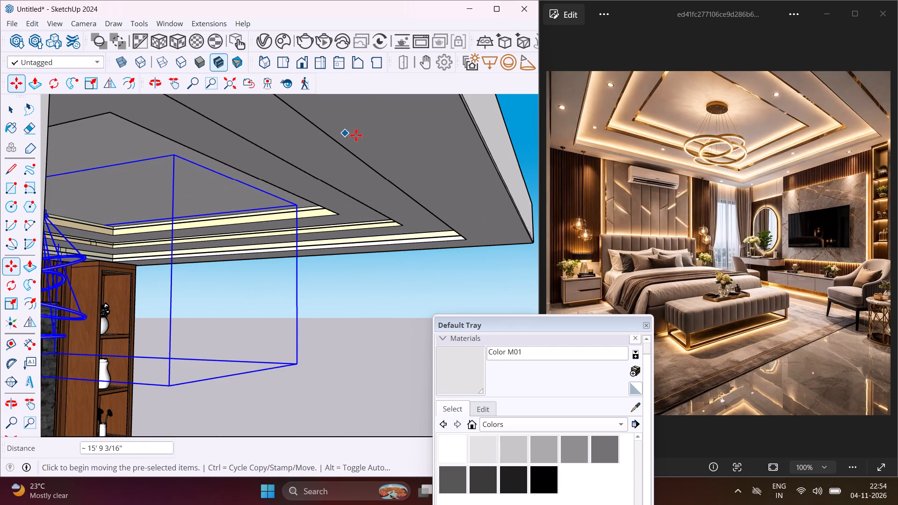
# Move the four-ring chandelier about 1' 8" across the recessed ceiling along the red axis.
pyautogui.scroll(-5, 359, 150)
pyautogui.moveTo(440, 175); pyautogui.dragTo(331, 159, button='middle')
pyautogui.scroll(-3, 365, 170)
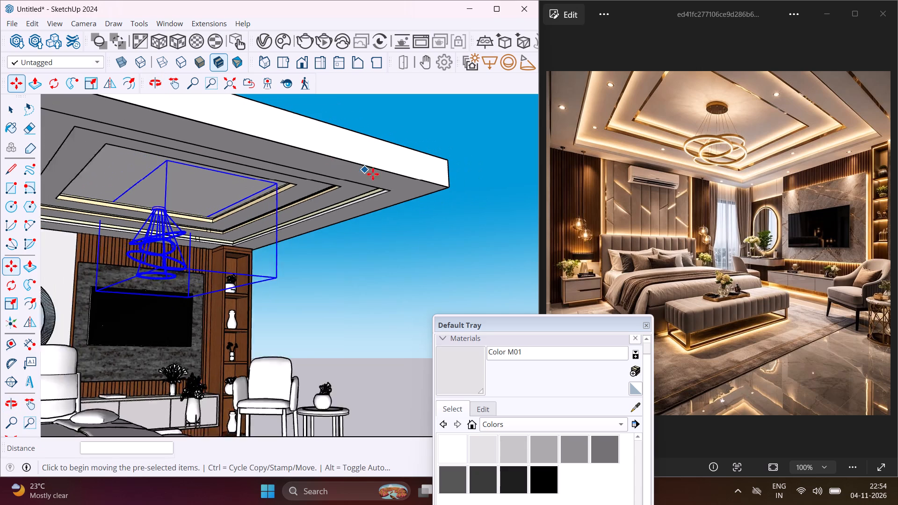
pyautogui.scroll(-3, 373, 174)
pyautogui.moveTo(377, 196); pyautogui.dragTo(326, 168, button='middle')
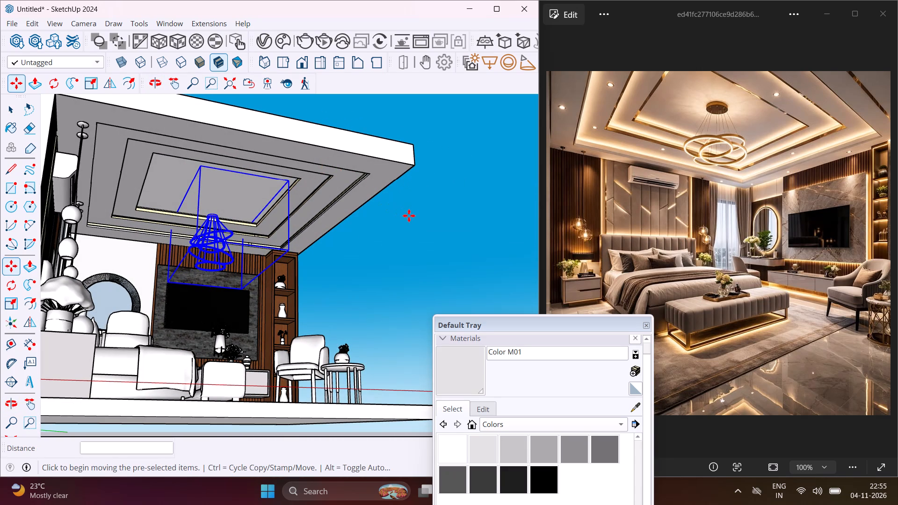
pyautogui.scroll(3, 330, 157)
pyautogui.click(333, 156)
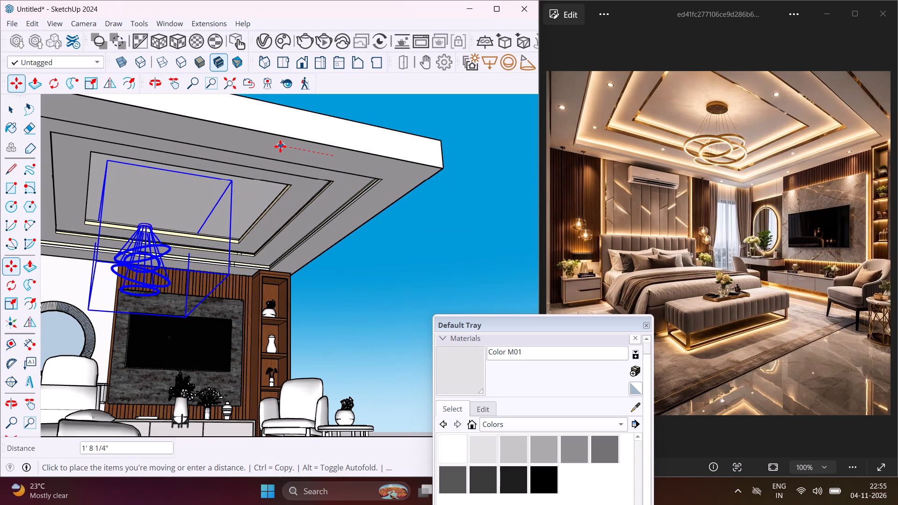
pyautogui.click(279, 146)
# Move the four-ring chandelier about 3' along the green axis to centre it under the recessed ceiling, and deselect it.
pyautogui.scroll(3, 246, 147)
pyautogui.moveTo(241, 147); pyautogui.dragTo(315, 163, button='middle')
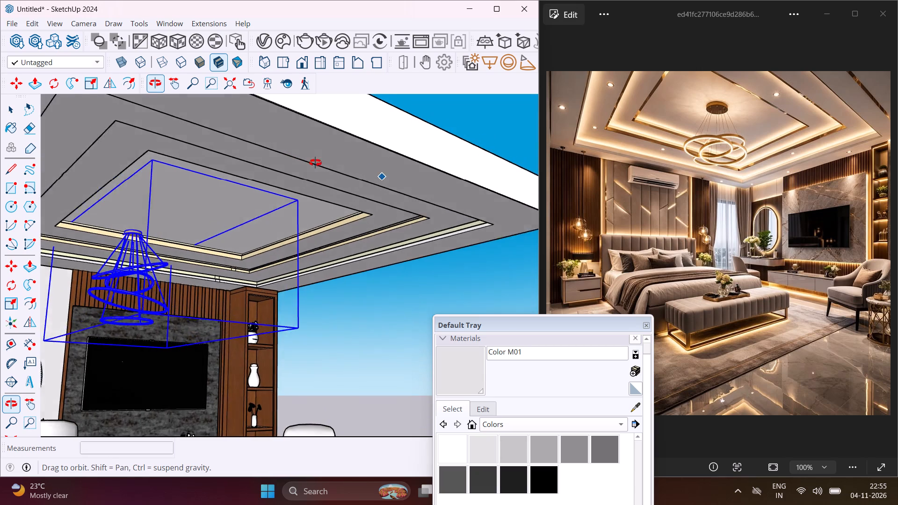
pyautogui.moveTo(315, 163); pyautogui.dragTo(322, 167, button='middle')
pyautogui.scroll(-10, 253, 154)
pyautogui.moveTo(263, 270); pyautogui.dragTo(257, 287, button='middle')
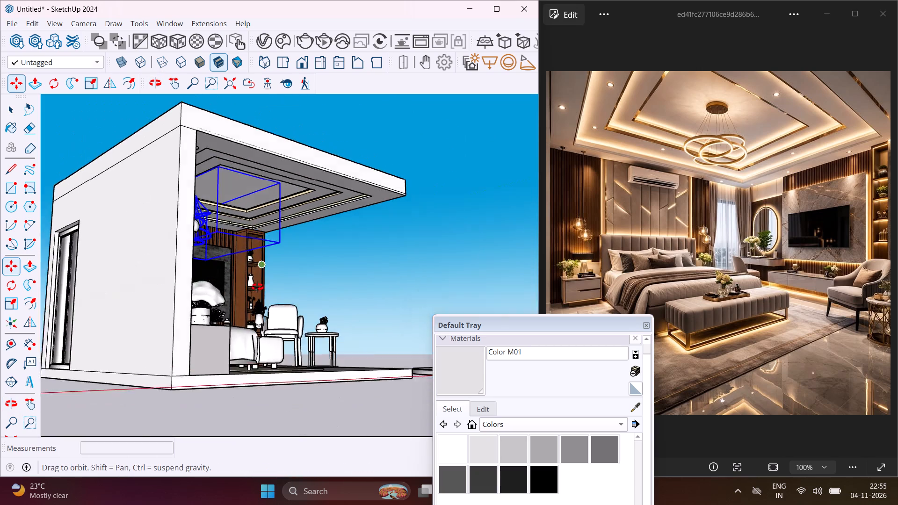
pyautogui.moveTo(257, 287); pyautogui.dragTo(224, 342, button='middle')
pyautogui.scroll(6, 294, 358)
pyautogui.scroll(-5, 306, 354)
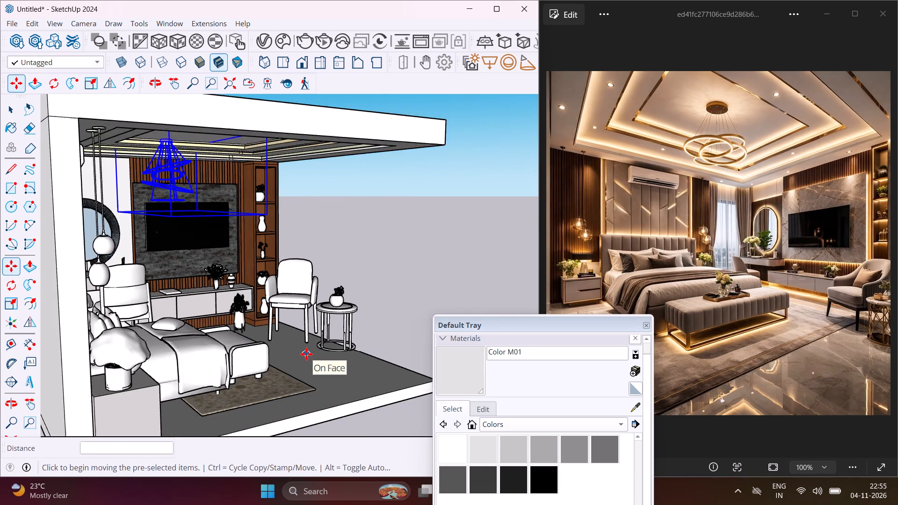
pyautogui.moveTo(306, 354); pyautogui.dragTo(278, 335, button='middle')
pyautogui.scroll(3, 278, 335)
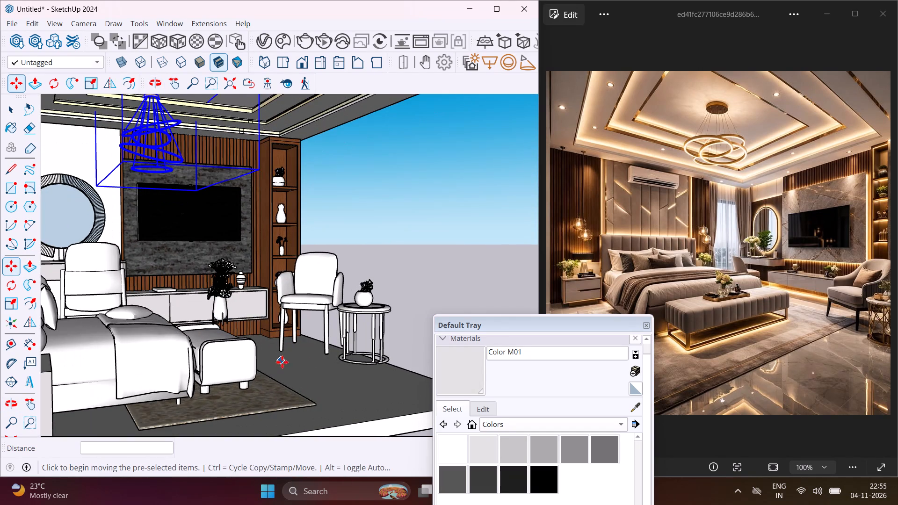
pyautogui.scroll(-3, 289, 366)
pyautogui.click(292, 369)
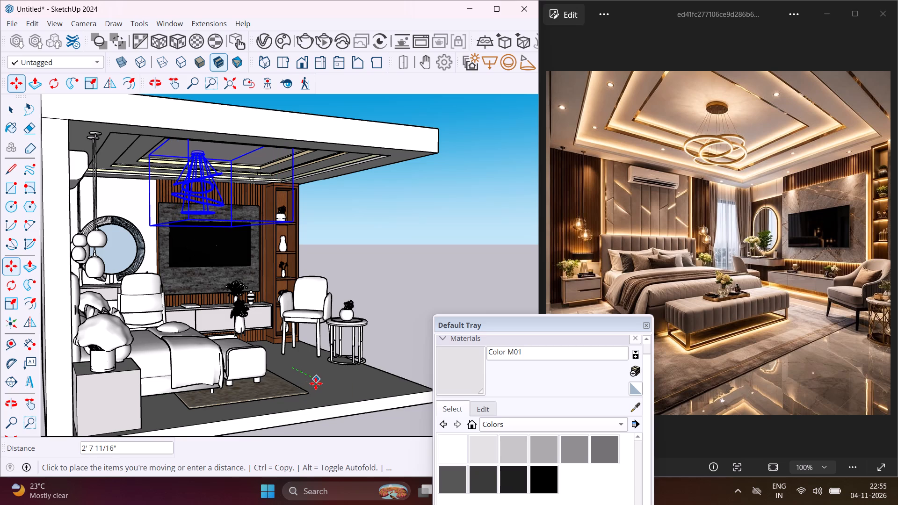
pyautogui.click(321, 385)
pyautogui.moveTo(320, 385); pyautogui.dragTo(306, 380, button='middle')
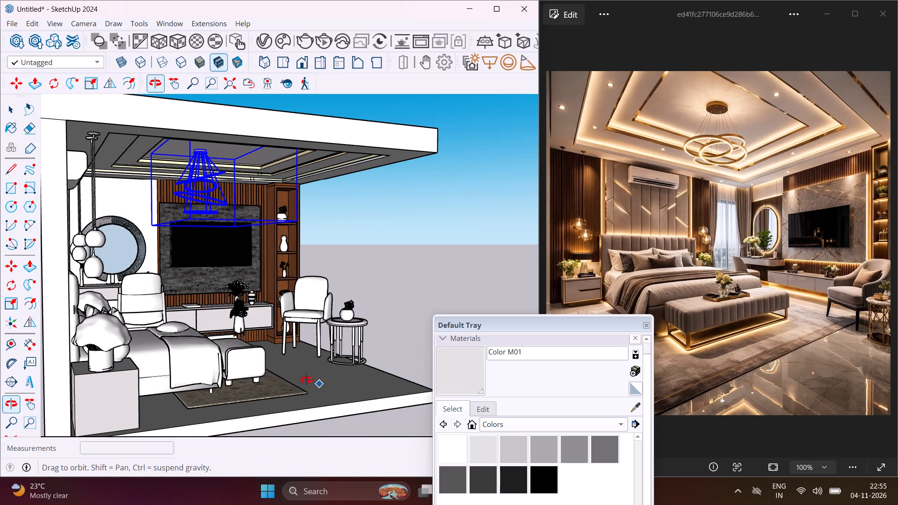
pyautogui.moveTo(306, 380); pyautogui.dragTo(170, 301, button='middle')
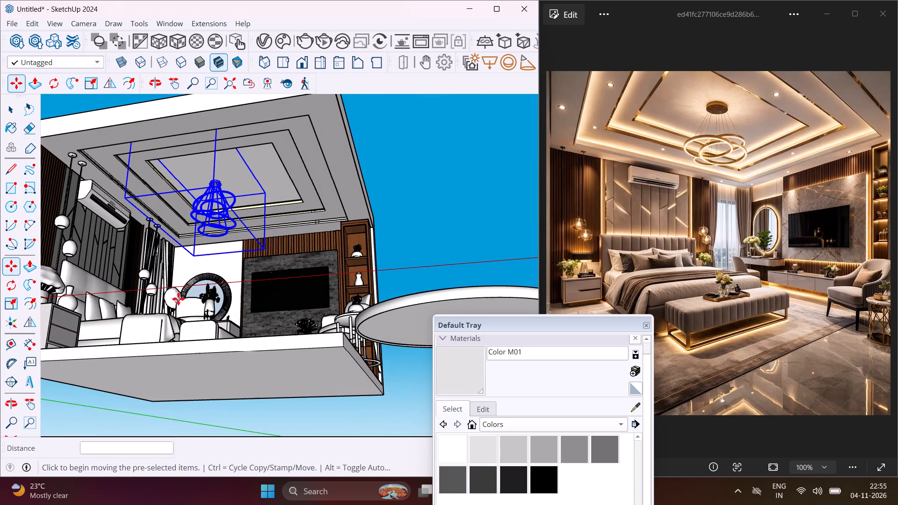
pyautogui.press('Escape')
pyautogui.press('space')
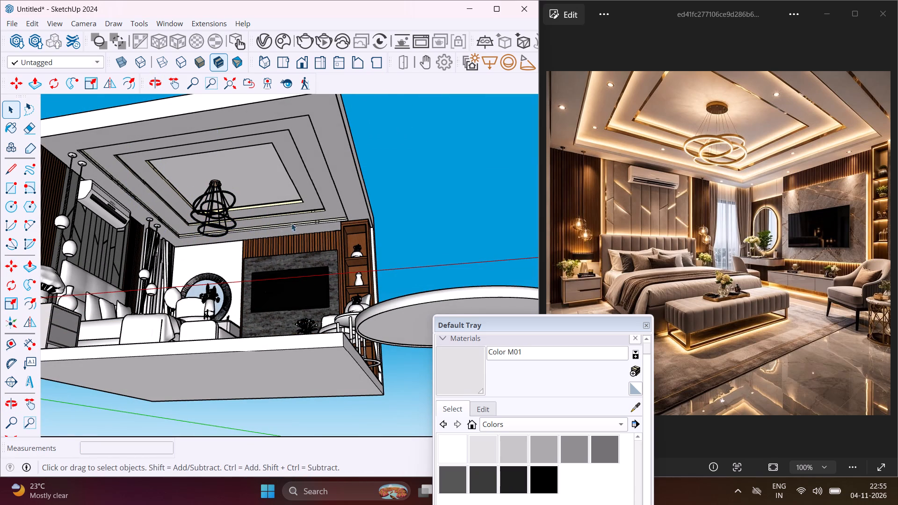
# Scale the large round Tlon ceiling light lying outside the room down uniformly to 0.11 of its size.
pyautogui.scroll(3, 225, 225)
pyautogui.scroll(-5, 225, 225)
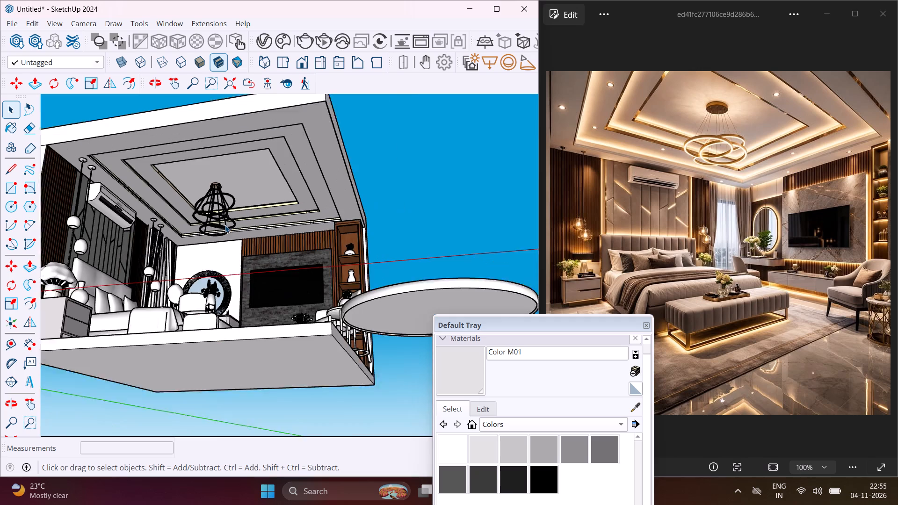
pyautogui.moveTo(225, 224); pyautogui.dragTo(240, 326, button='middle')
pyautogui.moveTo(262, 252); pyautogui.dragTo(272, 316, button='middle')
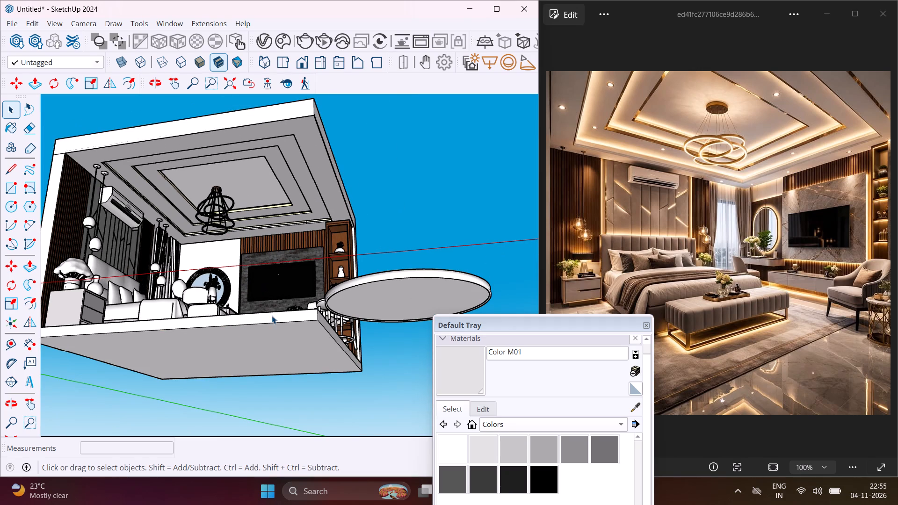
pyautogui.moveTo(272, 316); pyautogui.dragTo(272, 317, button='middle')
pyautogui.scroll(-10, 262, 268)
pyautogui.moveTo(271, 267); pyautogui.dragTo(286, 368, button='middle')
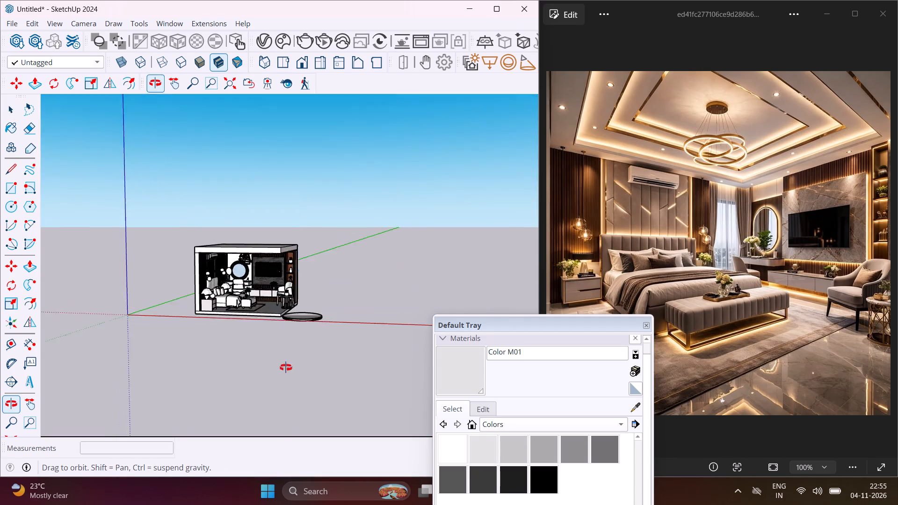
pyautogui.moveTo(286, 368); pyautogui.dragTo(291, 390, button='middle')
pyautogui.scroll(13, 307, 337)
pyautogui.moveTo(306, 331); pyautogui.dragTo(363, 348, button='middle')
pyautogui.scroll(3, 352, 375)
pyautogui.click(335, 375)
pyautogui.scroll(-5, 110, 403)
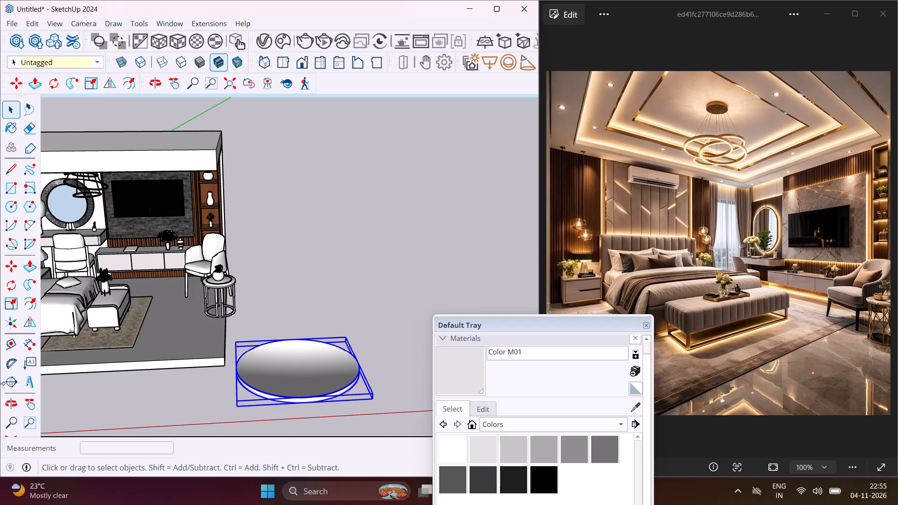
pyautogui.click(15, 309)
pyautogui.scroll(2, 197, 365)
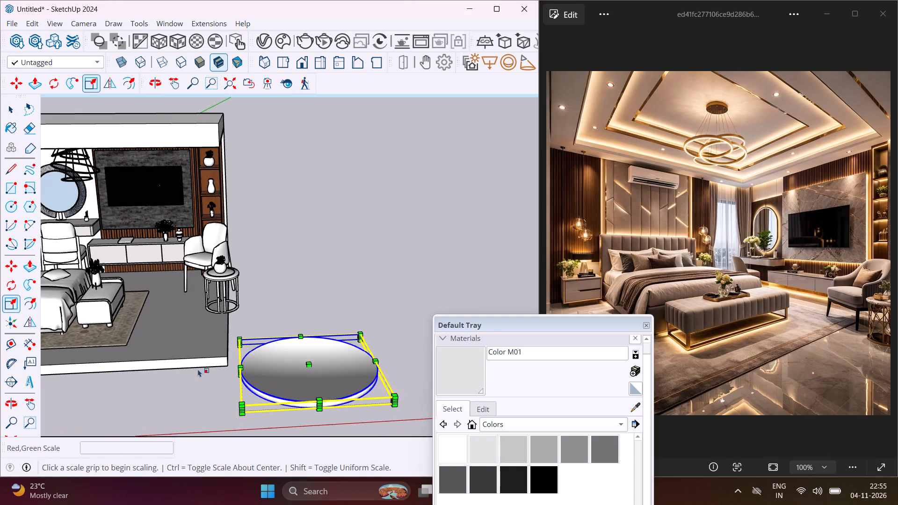
pyautogui.click(246, 408)
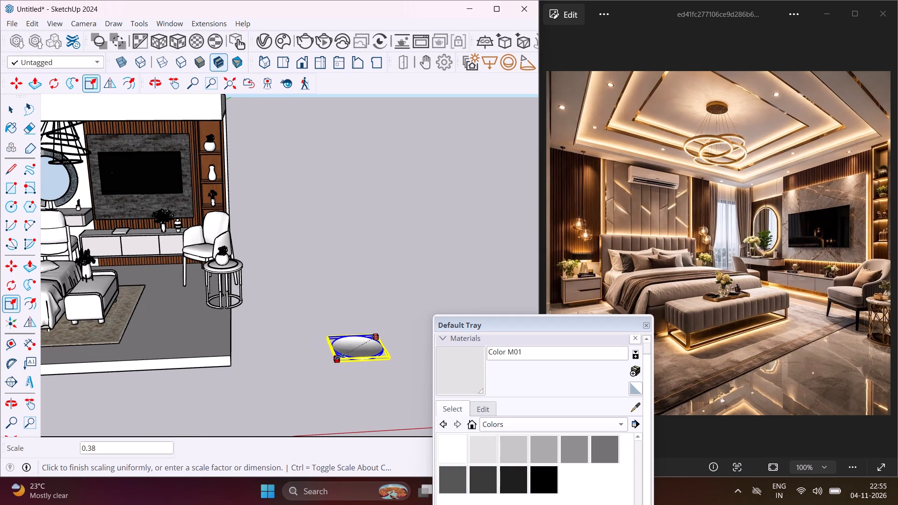
pyautogui.click(369, 341)
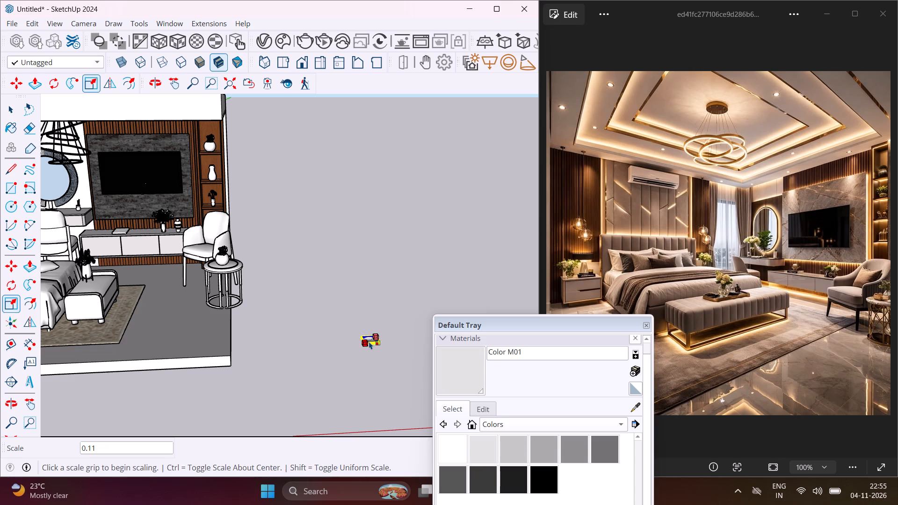
# Move the small round light by an edge endpoint about 13' 5" onto the ceiling's outer border near the open front corner.
pyautogui.scroll(14, 372, 341)
pyautogui.press('m')
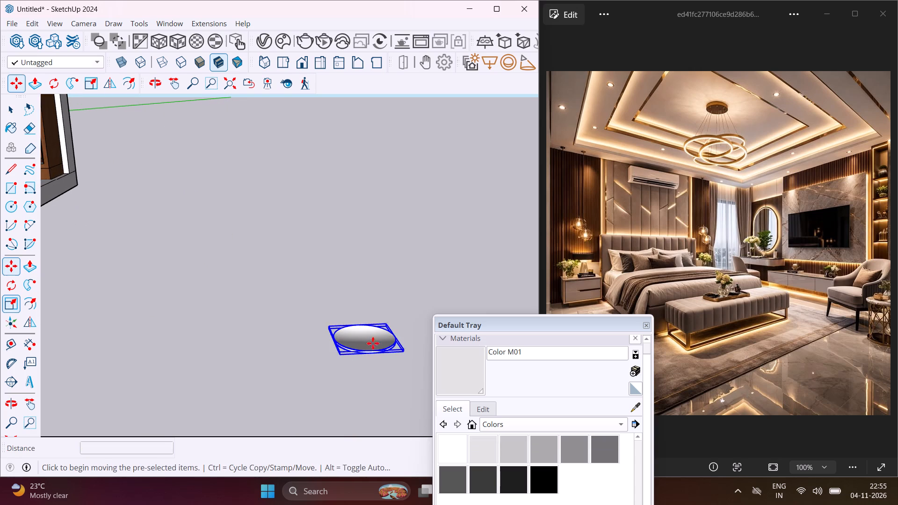
pyautogui.scroll(11, 374, 347)
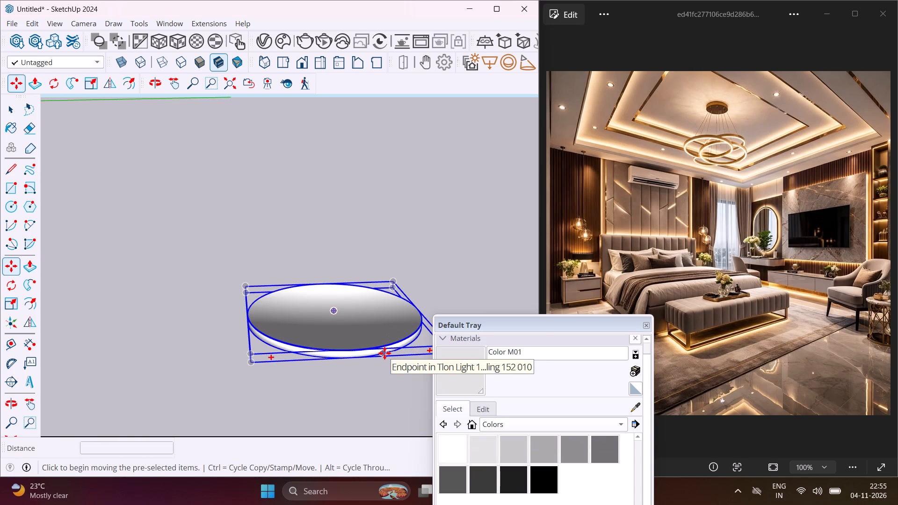
pyautogui.click(384, 353)
pyautogui.scroll(-6, 376, 324)
pyautogui.scroll(-7, 292, 347)
pyautogui.scroll(1, 259, 365)
pyautogui.scroll(-4, 259, 365)
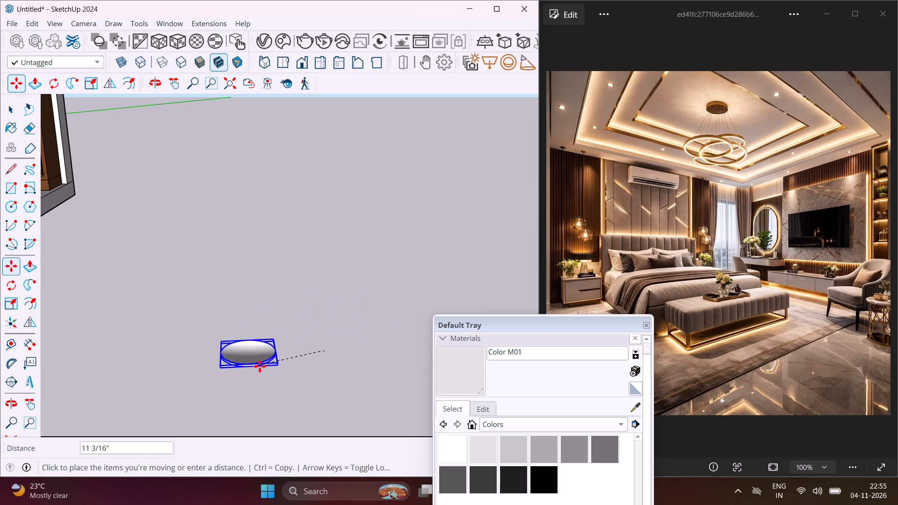
pyautogui.scroll(-19, 260, 366)
pyautogui.scroll(-4, 246, 373)
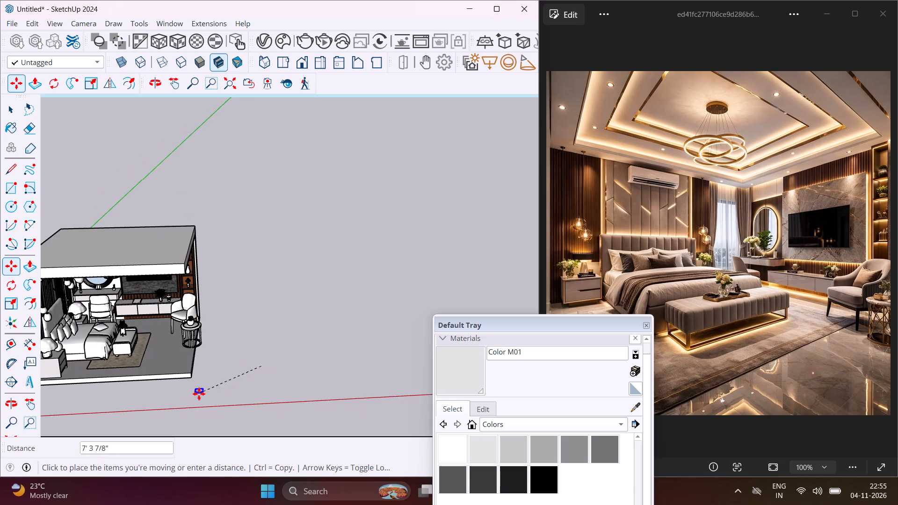
pyautogui.moveTo(158, 395); pyautogui.dragTo(261, 281, button='middle')
pyautogui.scroll(2, 225, 209)
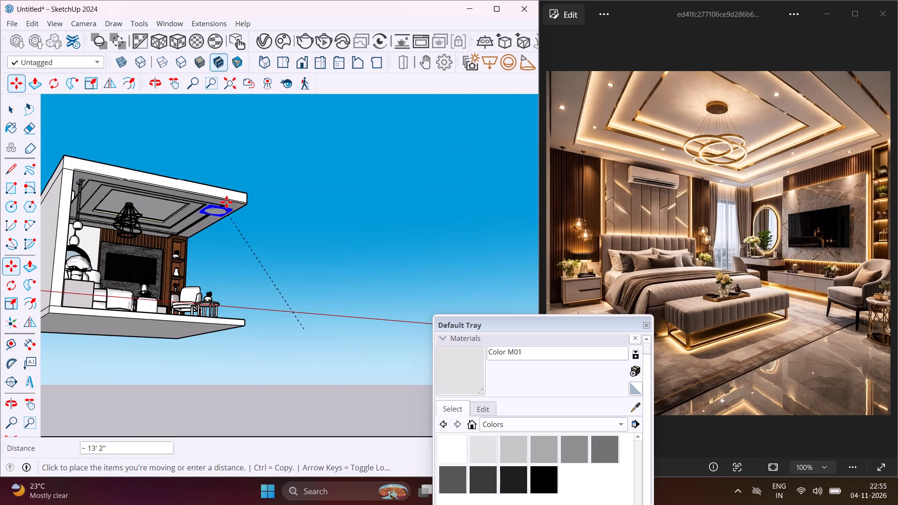
pyautogui.scroll(15, 226, 202)
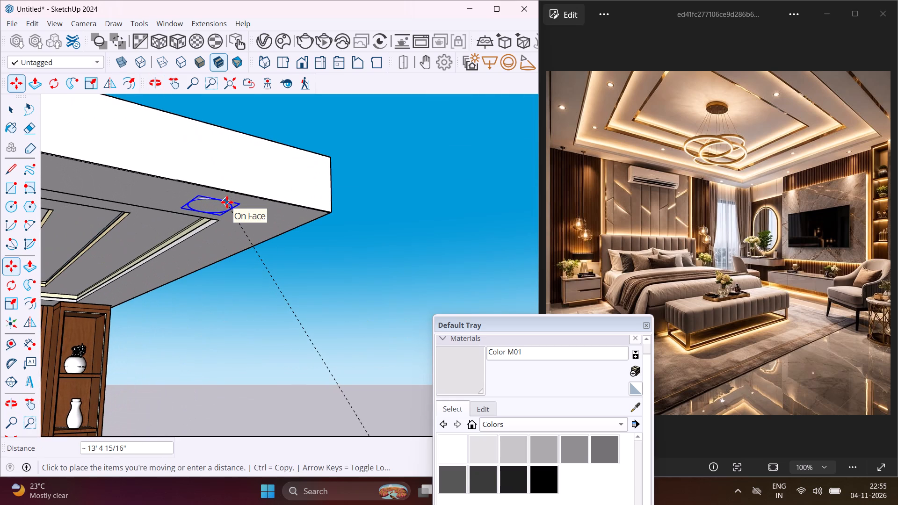
pyautogui.click(231, 202)
# Scale the round light on the ceiling border down to about 0.59 by 0.56 in the red and green directions.
pyautogui.scroll(-3, 235, 202)
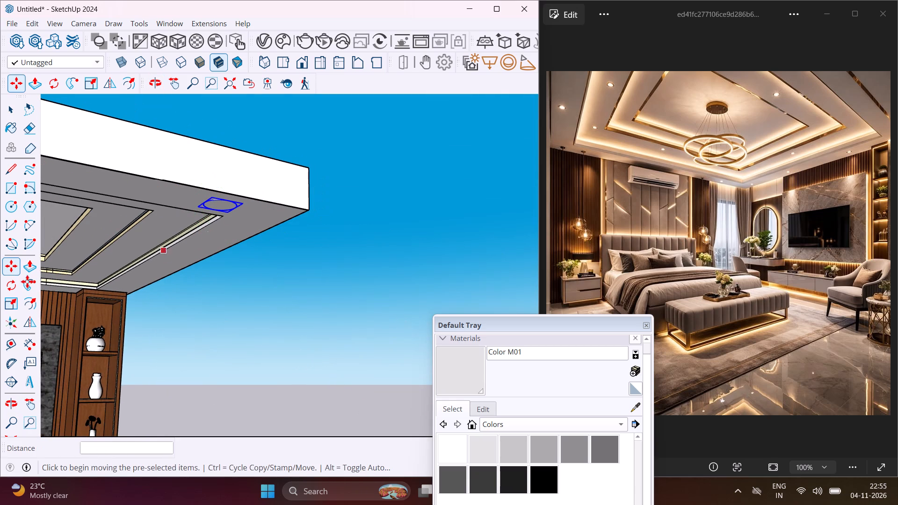
pyautogui.click(16, 303)
pyautogui.scroll(3, 153, 245)
pyautogui.scroll(3, 193, 213)
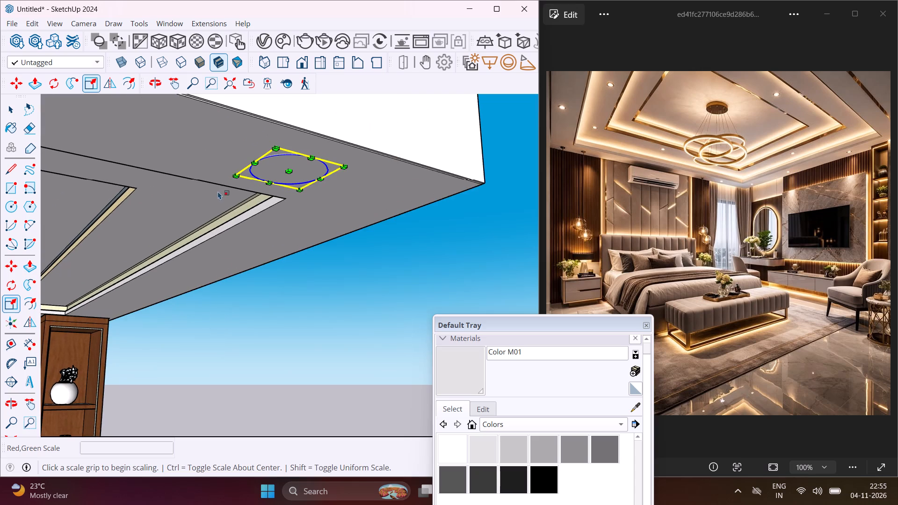
pyautogui.click(241, 174)
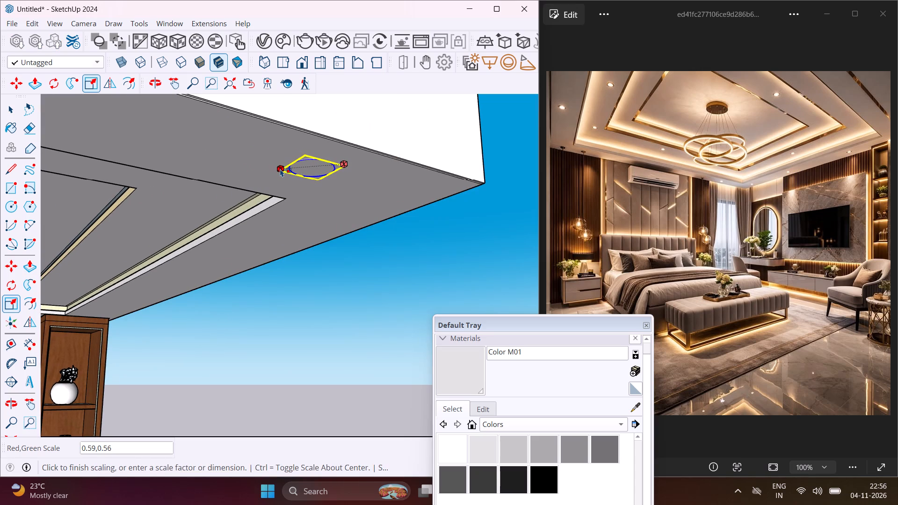
pyautogui.click(280, 169)
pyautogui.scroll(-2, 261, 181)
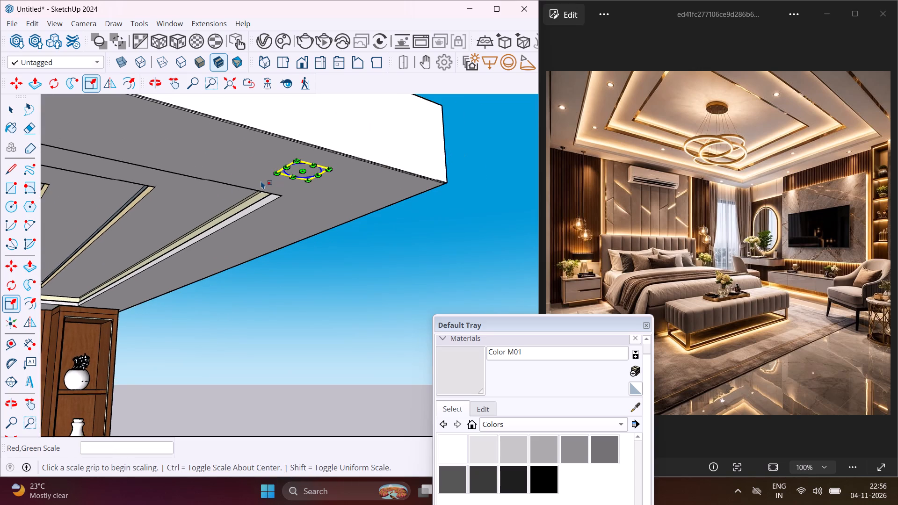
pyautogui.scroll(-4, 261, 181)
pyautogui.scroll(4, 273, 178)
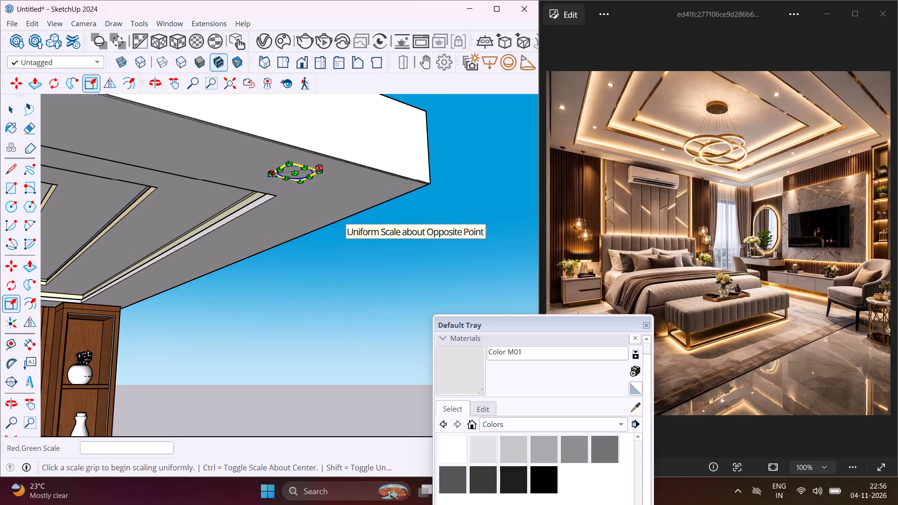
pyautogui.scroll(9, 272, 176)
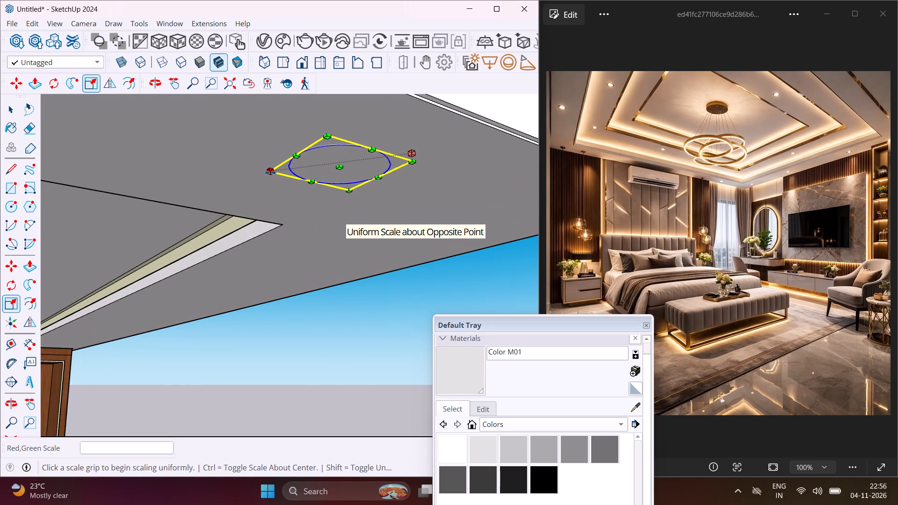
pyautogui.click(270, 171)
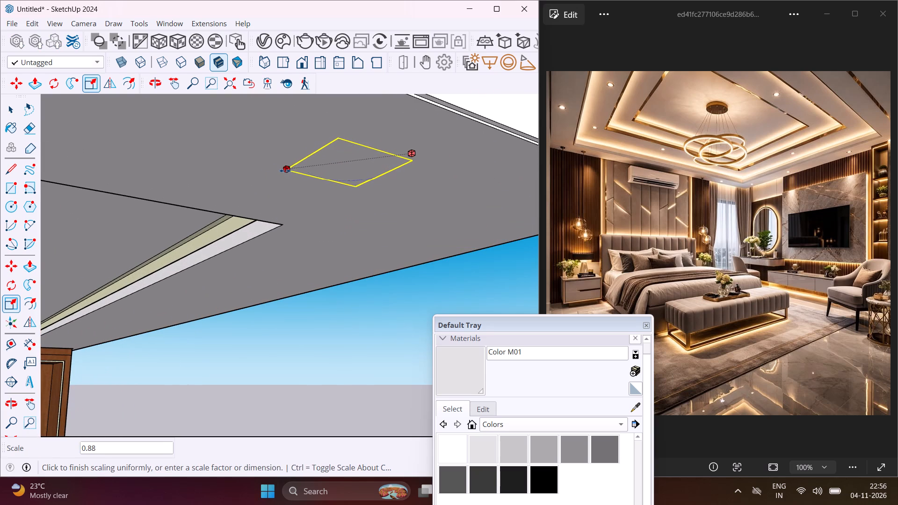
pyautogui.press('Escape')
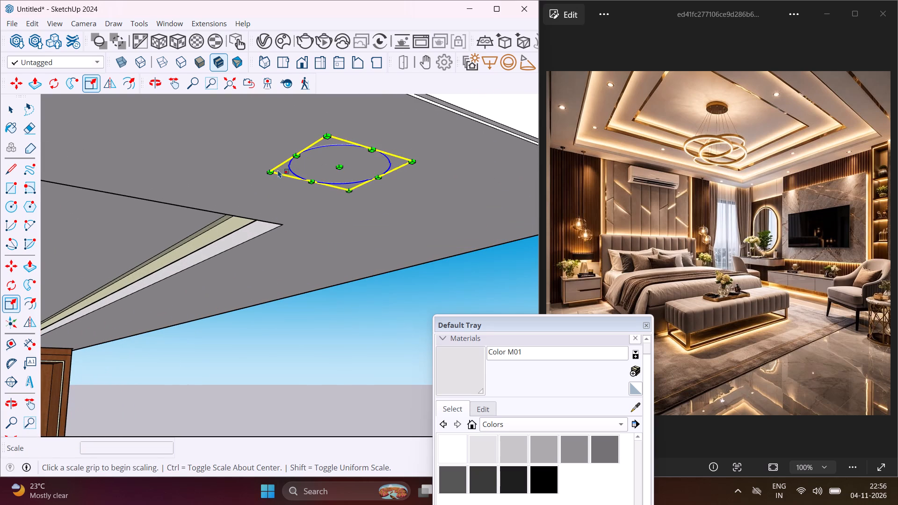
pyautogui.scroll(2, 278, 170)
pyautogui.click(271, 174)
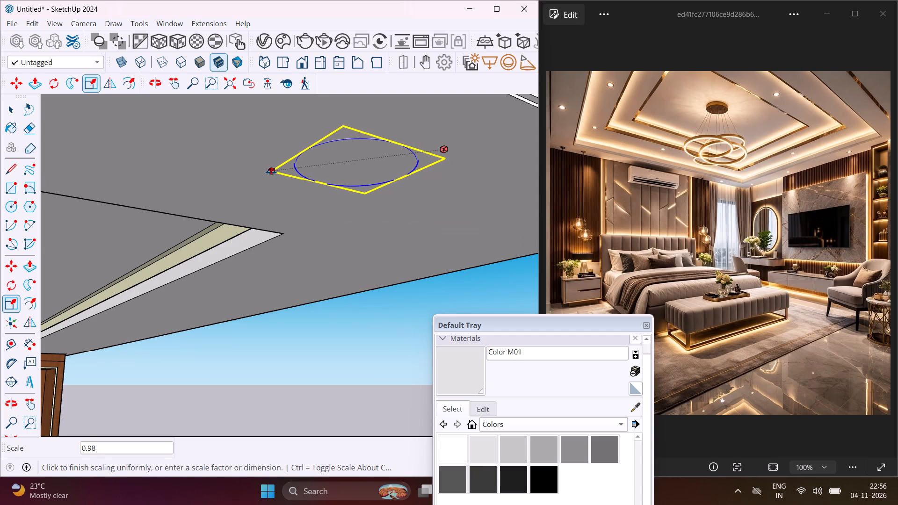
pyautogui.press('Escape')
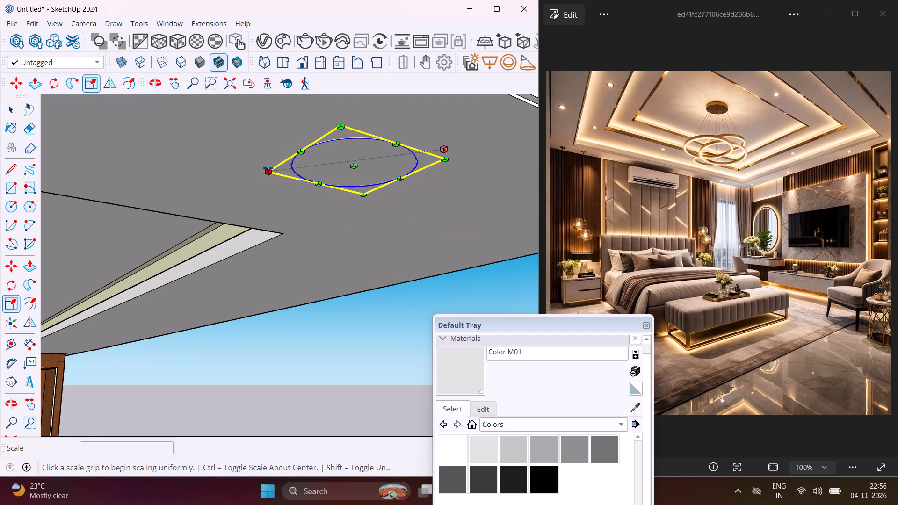
# Scale the round light on the ceiling border from its corner to about 0.89 by 0.97 in the red and green directions.
pyautogui.scroll(2, 268, 168)
pyautogui.click(268, 168)
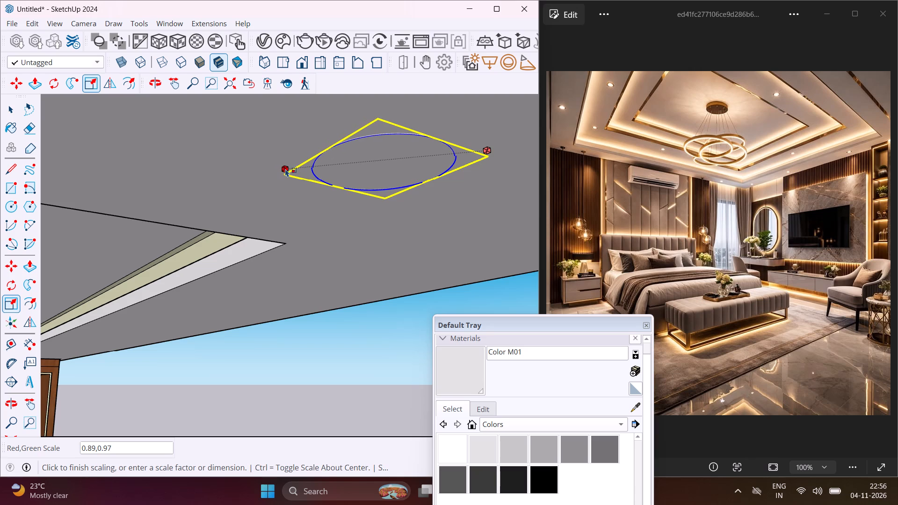
pyautogui.click(285, 169)
pyautogui.scroll(-9, 258, 179)
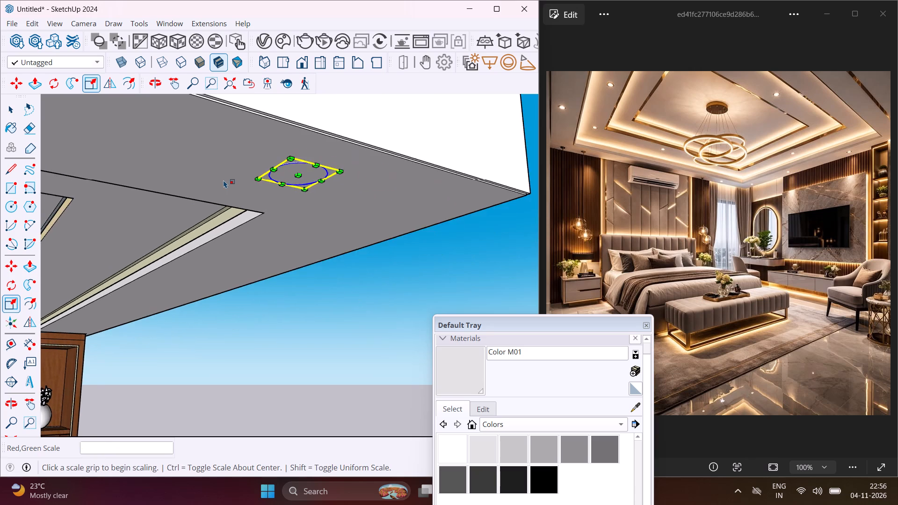
pyautogui.scroll(-5, 223, 180)
# Copy the scaled round light along the red axis to the middle of the ceiling's front border.
pyautogui.press('m')
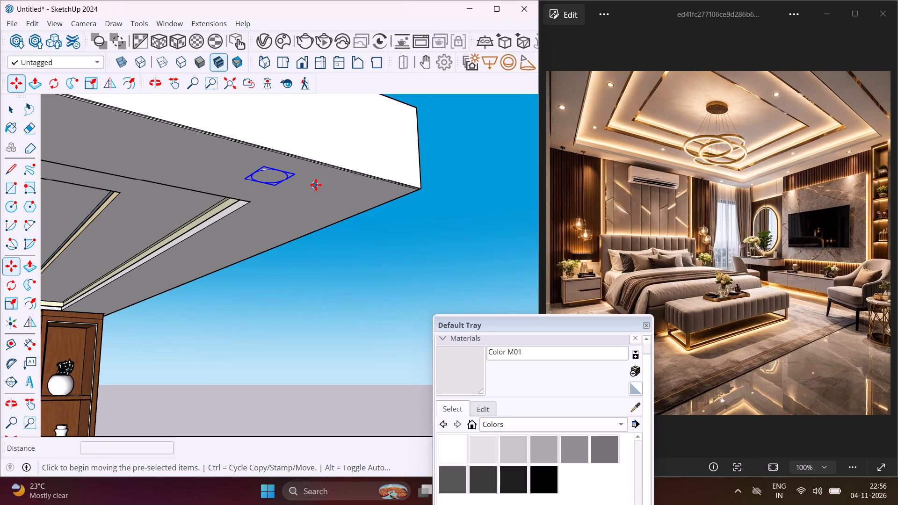
pyautogui.click(317, 183)
pyautogui.scroll(-3, 301, 174)
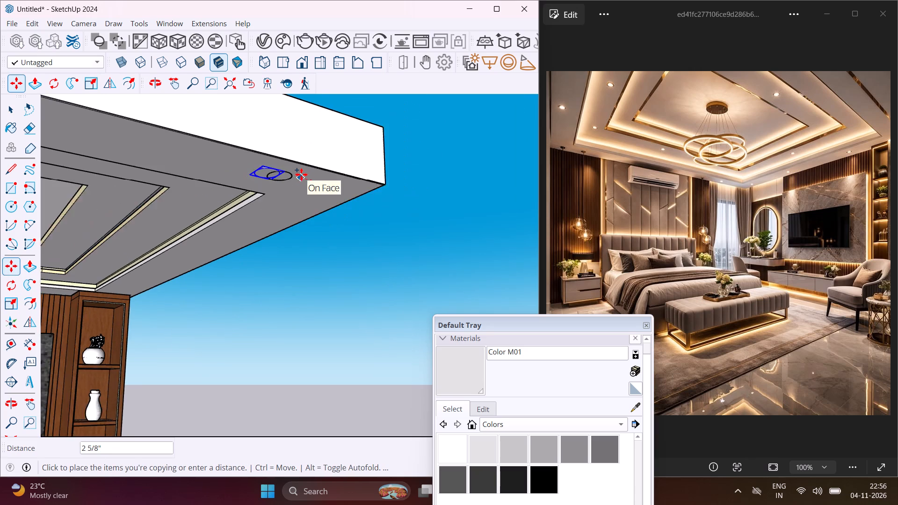
pyautogui.scroll(-20, 301, 174)
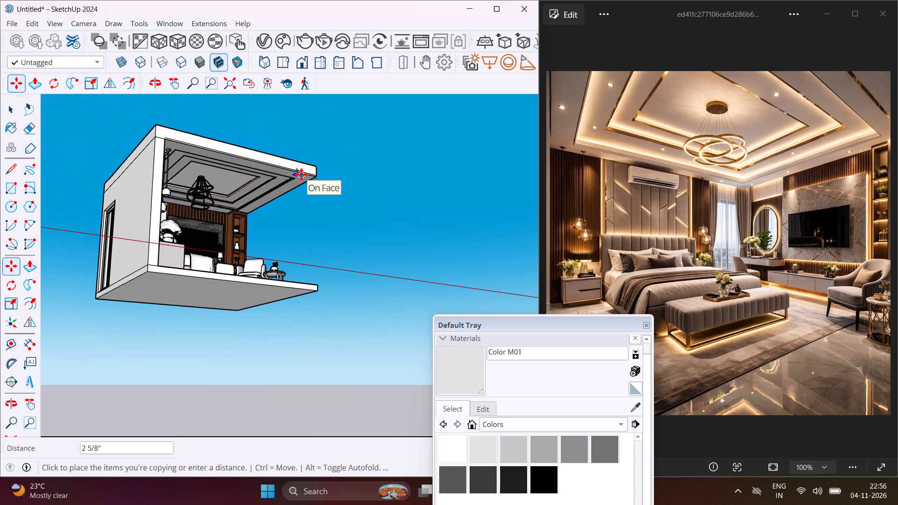
pyautogui.moveTo(301, 174); pyautogui.dragTo(283, 174, button='middle')
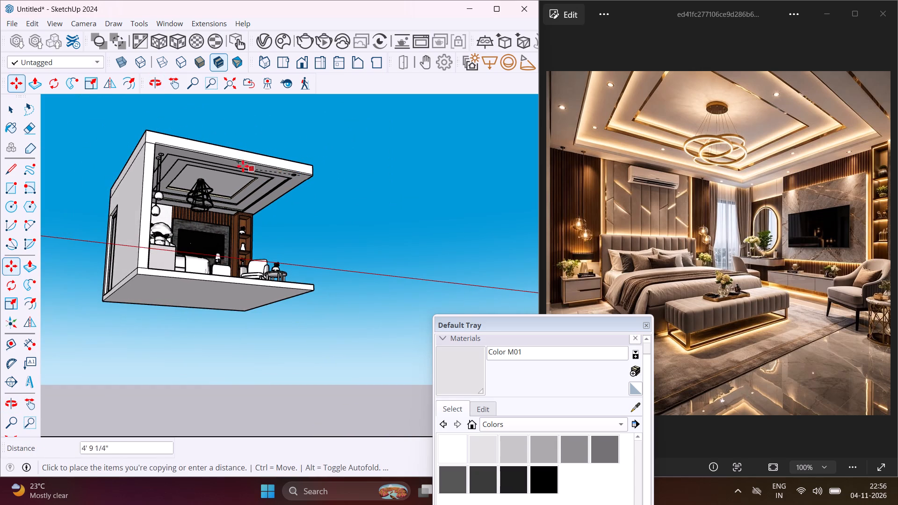
pyautogui.scroll(11, 235, 163)
pyautogui.scroll(-4, 211, 154)
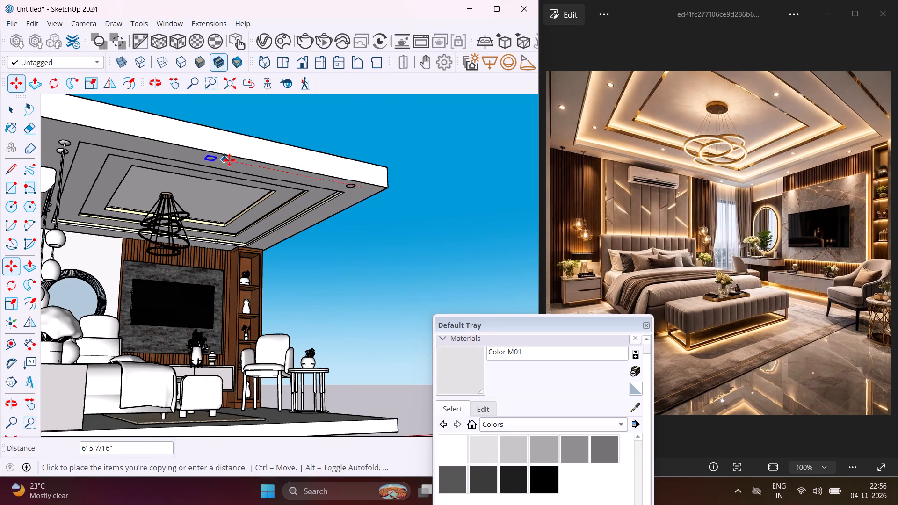
pyautogui.click(241, 164)
# Copy the middle front-border light about 5' 11" along the red axis to the border's end near the pendant lamps.
pyautogui.click(246, 168)
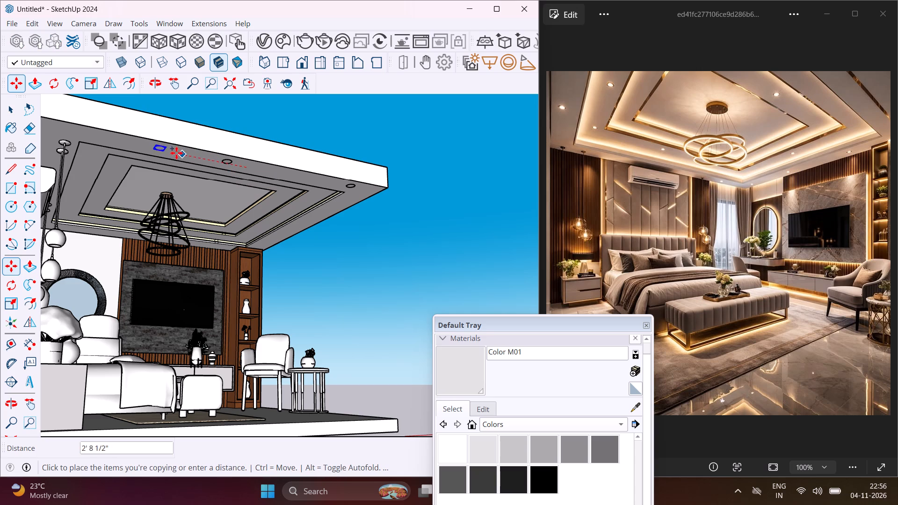
pyautogui.scroll(1, 82, 137)
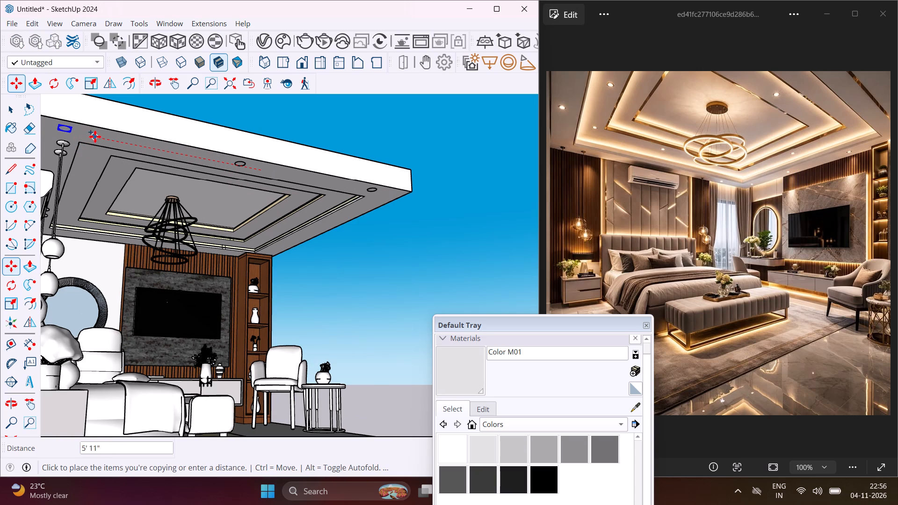
pyautogui.click(97, 137)
pyautogui.scroll(3, 104, 138)
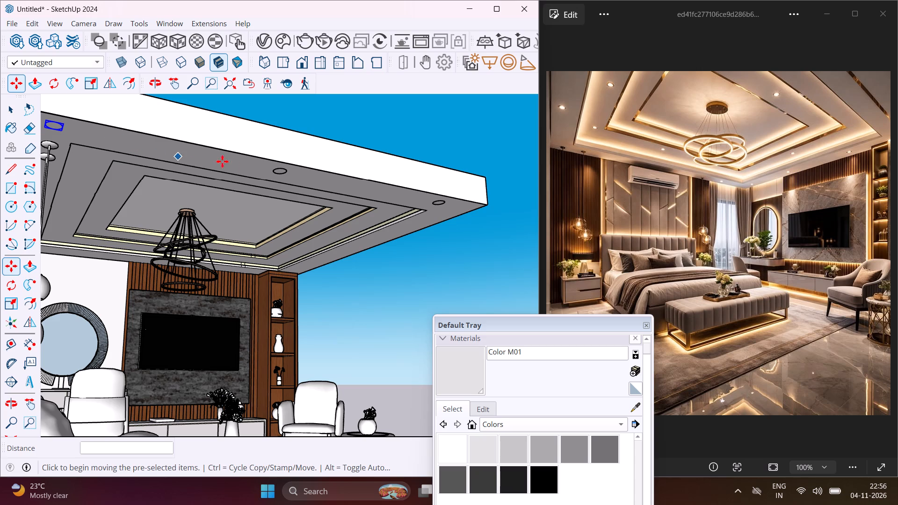
pyautogui.press('space')
# Copy the row of three front-border lights about 12' 7" along the green axis onto the opposite border by the TV wall, and deselect.
pyautogui.scroll(1, 281, 171)
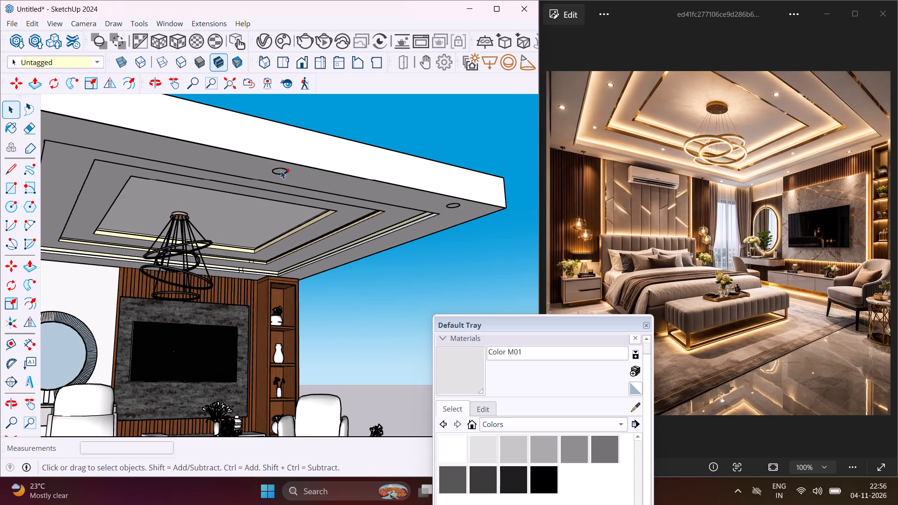
pyautogui.keyDown('ctrl'); pyautogui.click(281, 171); pyautogui.keyUp('ctrl')
pyautogui.keyDown('ctrl'); pyautogui.click(451, 207); pyautogui.keyUp('ctrl')
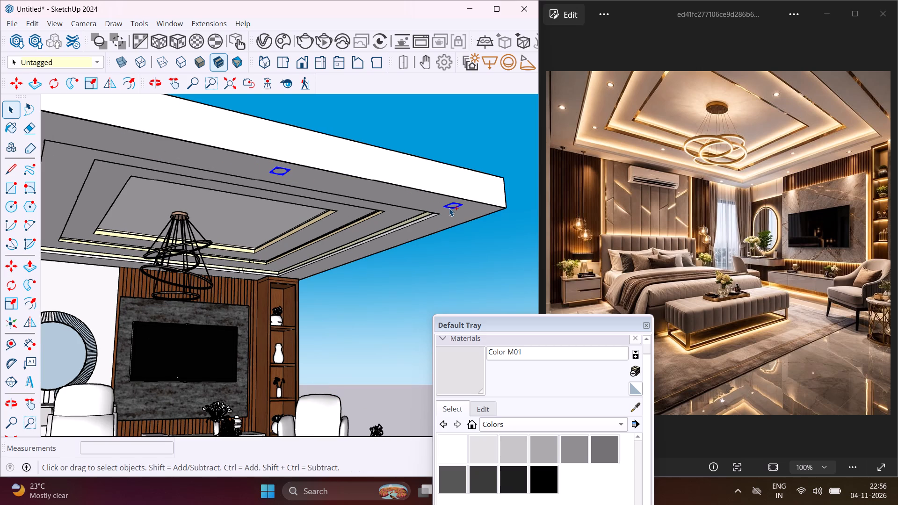
pyautogui.press('m')
pyautogui.scroll(4, 439, 224)
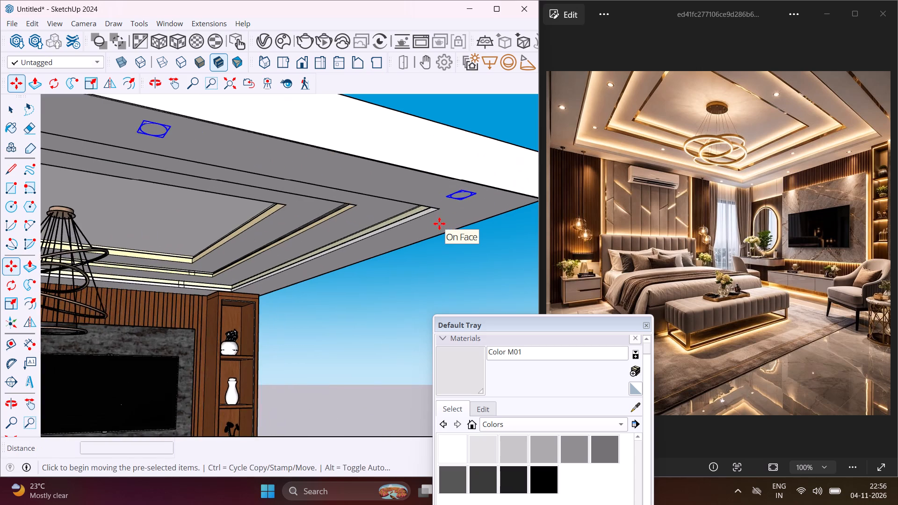
pyautogui.scroll(1, 439, 224)
pyautogui.moveTo(439, 224); pyautogui.dragTo(235, 185, button='middle')
pyautogui.scroll(-4, 220, 200)
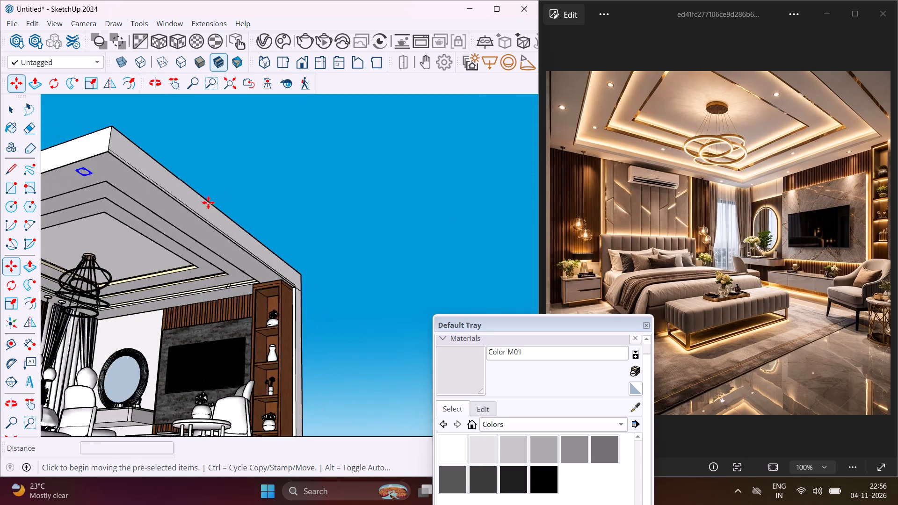
pyautogui.moveTo(205, 203); pyautogui.dragTo(208, 225, button='middle')
pyautogui.click(151, 203)
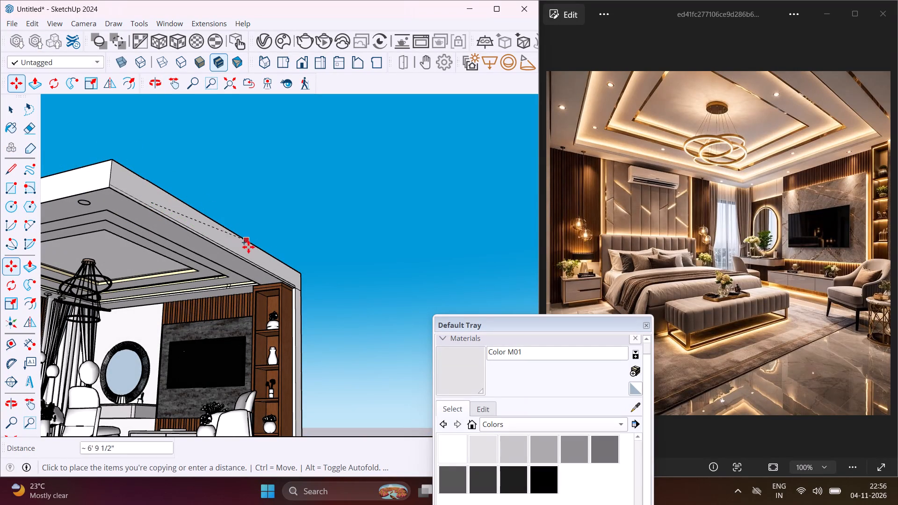
pyautogui.scroll(7, 269, 262)
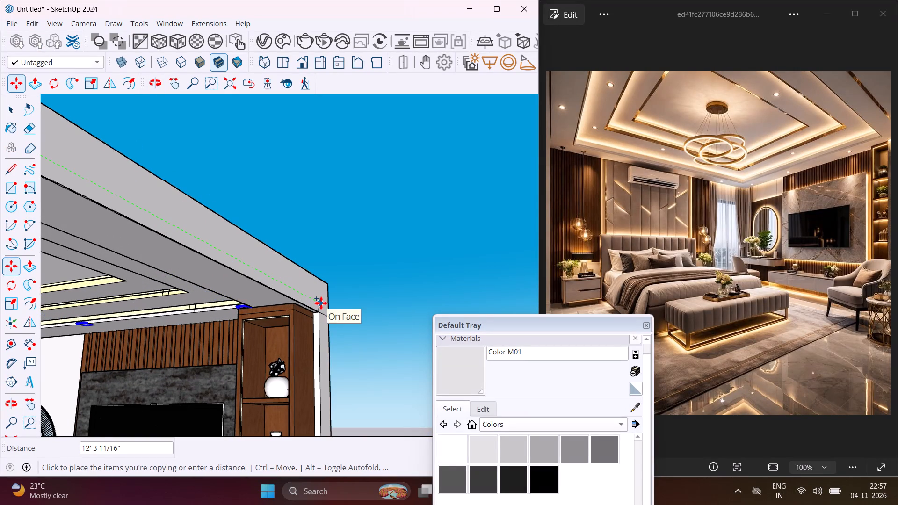
pyautogui.scroll(3, 322, 303)
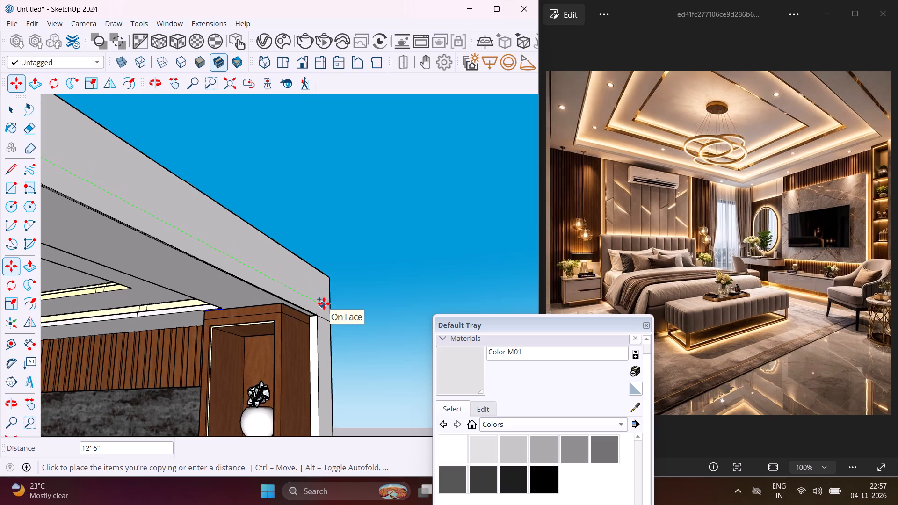
pyautogui.click(326, 305)
pyautogui.moveTo(317, 301); pyautogui.dragTo(374, 285, button='middle')
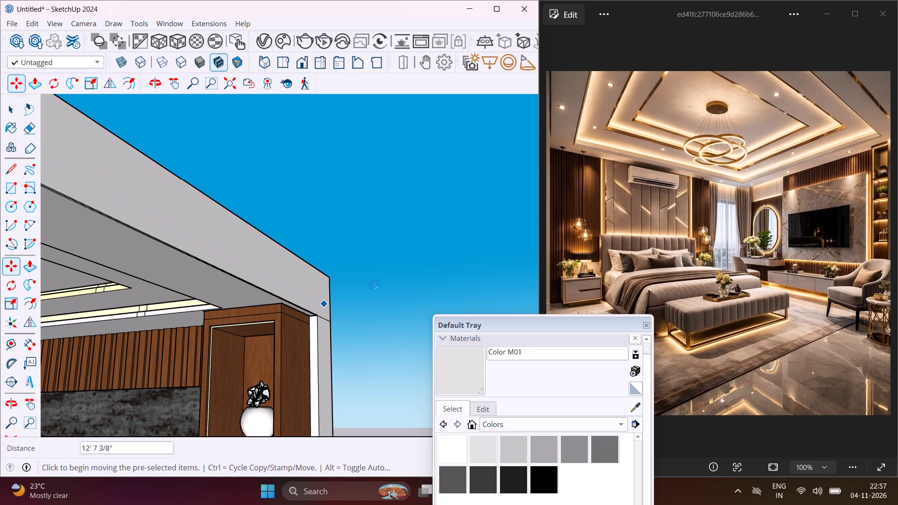
pyautogui.moveTo(374, 285); pyautogui.dragTo(398, 279, button='middle')
pyautogui.scroll(-17, 376, 270)
pyautogui.scroll(-17, 341, 266)
pyautogui.scroll(-4, 363, 243)
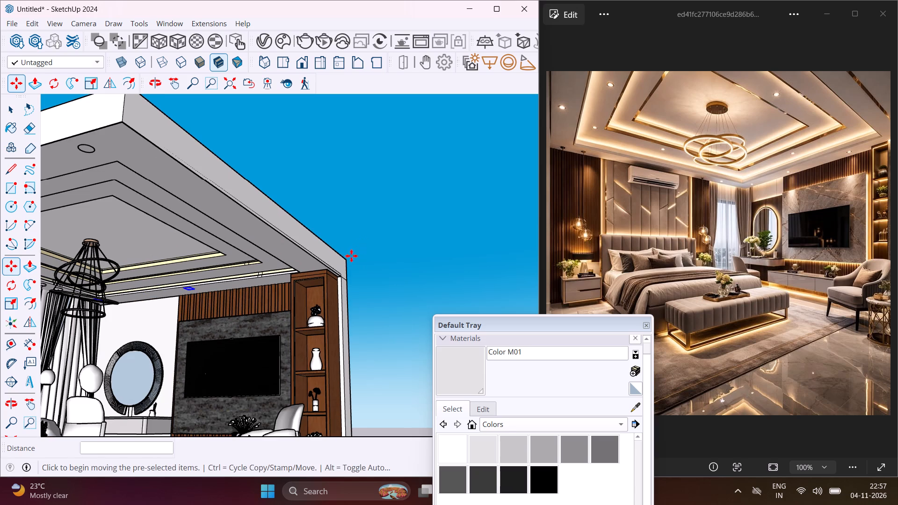
pyautogui.scroll(4, 220, 285)
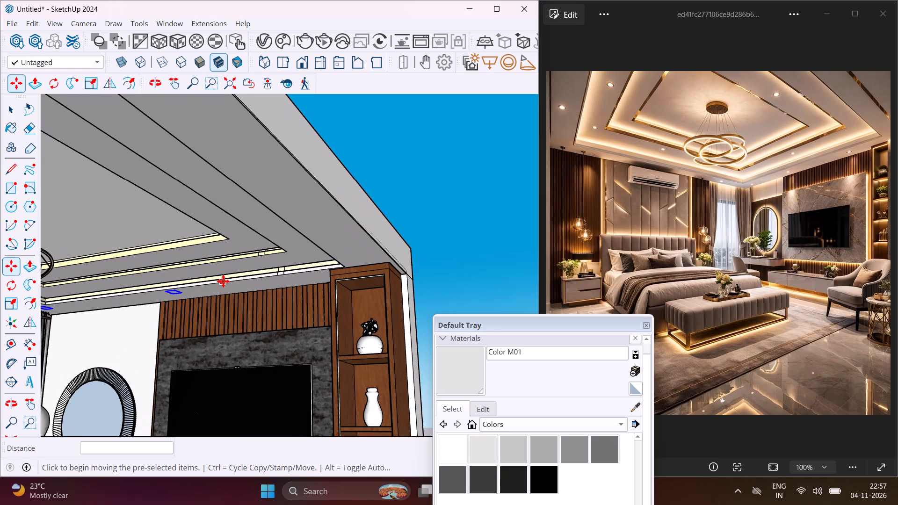
pyautogui.press('Escape')
pyautogui.press('space')
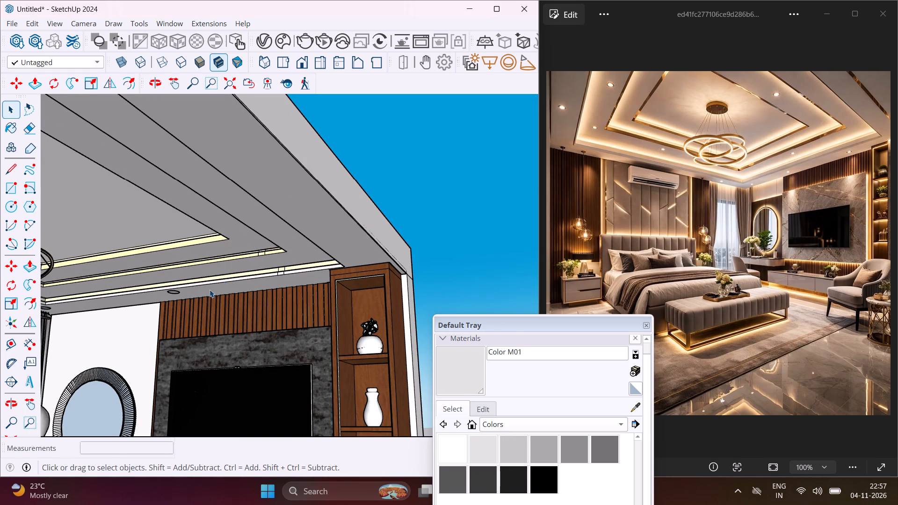
# Copy the front corner light about 5' 10" onto the recessed central ceiling panel beside the chandelier.
pyautogui.scroll(-11, 253, 251)
pyautogui.moveTo(264, 252); pyautogui.dragTo(261, 270, button='middle')
pyautogui.scroll(8, 155, 229)
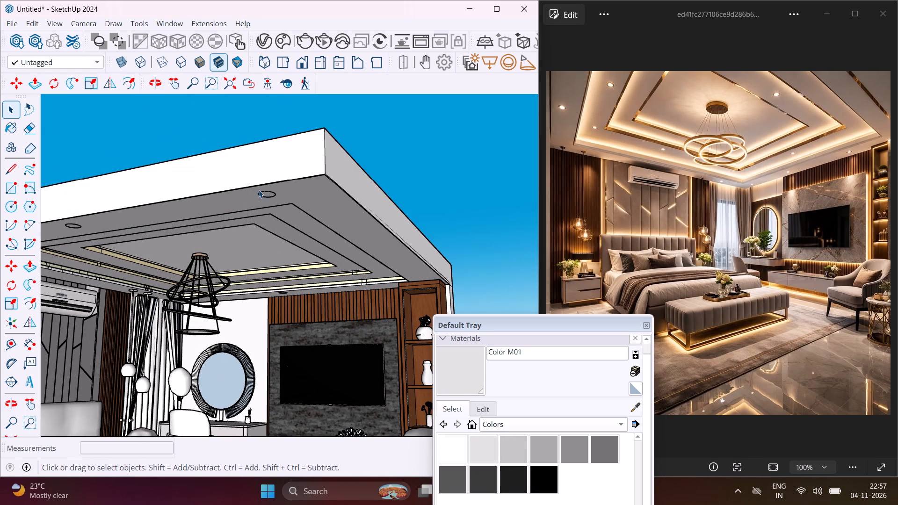
pyautogui.click(263, 197)
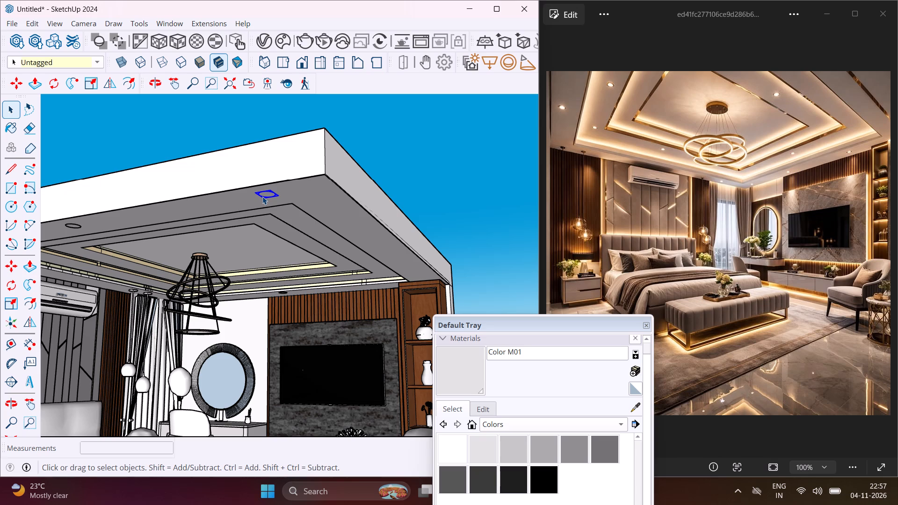
pyautogui.press('m')
pyautogui.scroll(3, 259, 198)
pyautogui.click(239, 198)
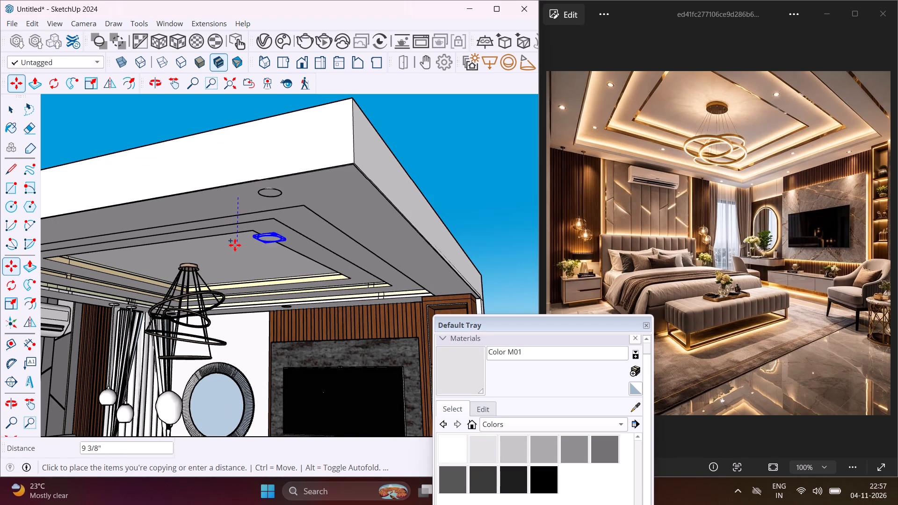
pyautogui.scroll(11, 235, 247)
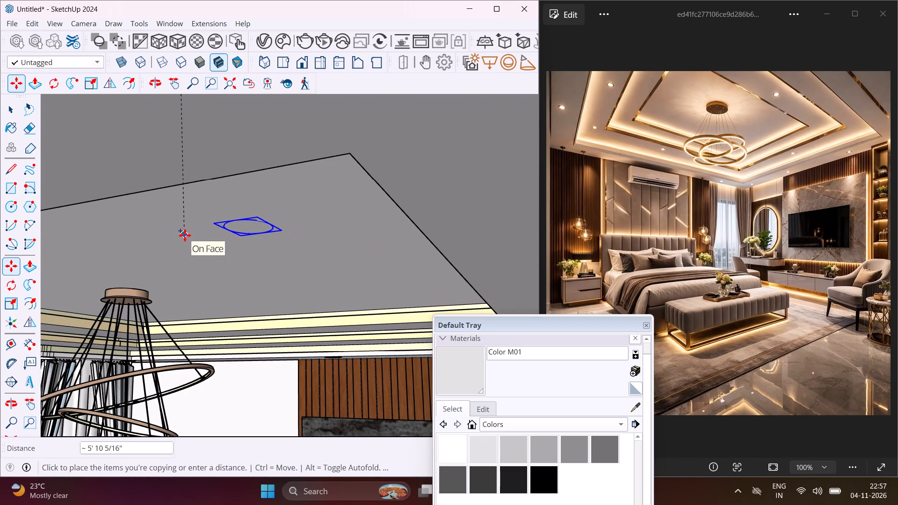
pyautogui.click(185, 235)
# Copy the light on the central ceiling panel about 2' 5" towards the TV wall.
pyautogui.click(201, 245)
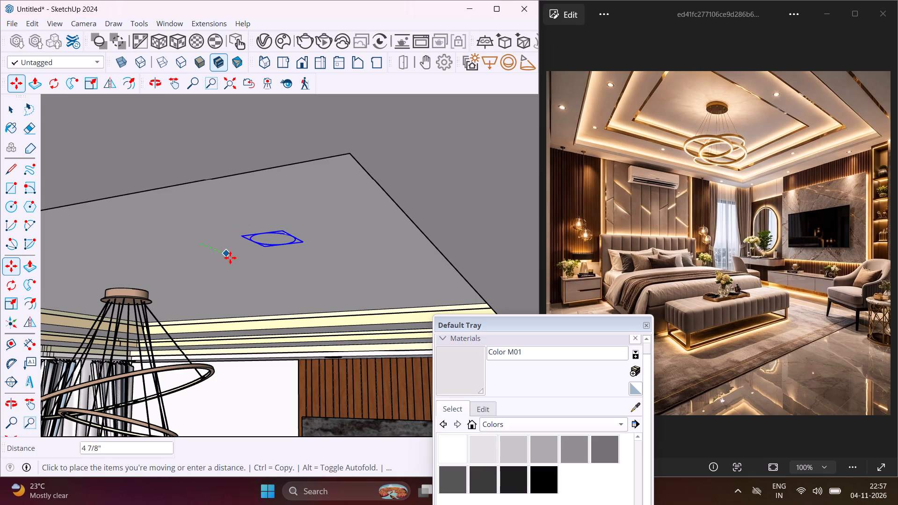
pyautogui.click(284, 290)
# Copy the central-panel light nearer the TV wall along the red axis to the other side of the chandelier.
pyautogui.scroll(-3, 261, 277)
pyautogui.moveTo(256, 275); pyautogui.dragTo(355, 259, button='middle')
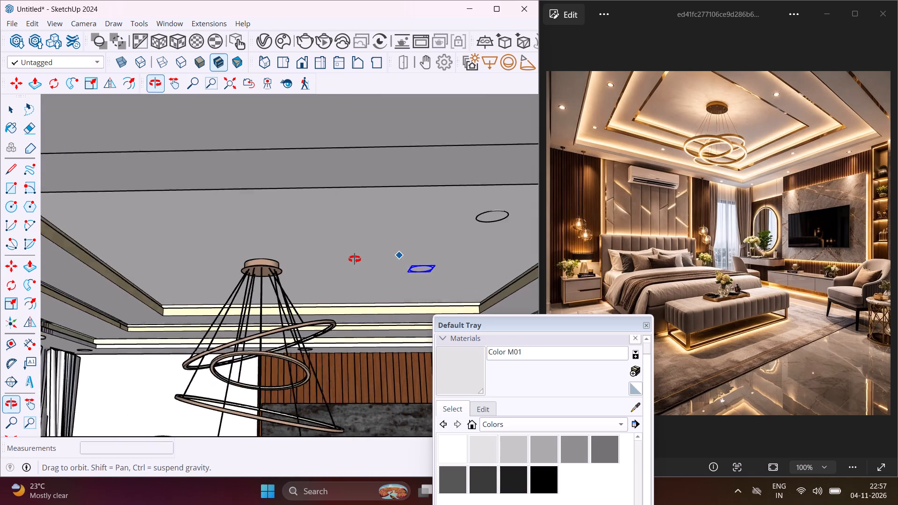
pyautogui.moveTo(355, 259); pyautogui.dragTo(361, 258, button='middle')
pyautogui.click(371, 260)
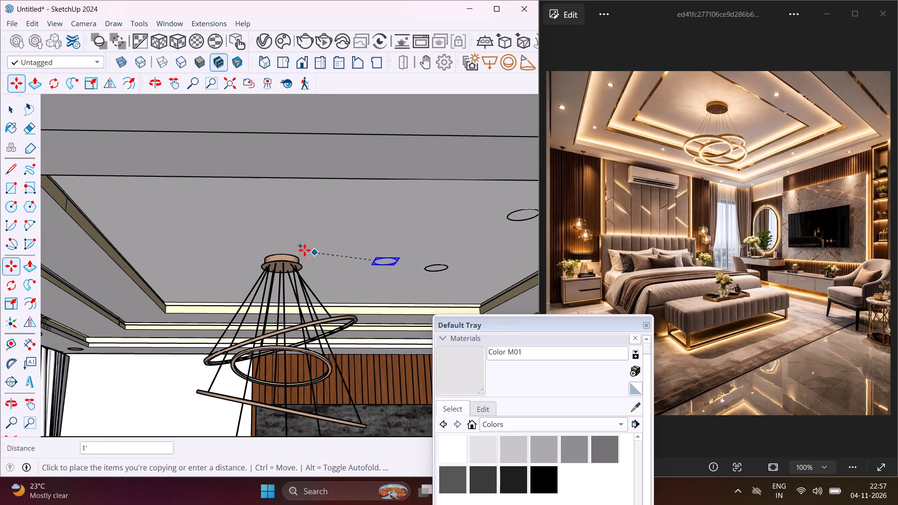
pyautogui.click(151, 264)
# Copy that light about 2' 4" along the green axis towards the front to complete four lights around the chandelier, and deselect.
pyautogui.click(171, 270)
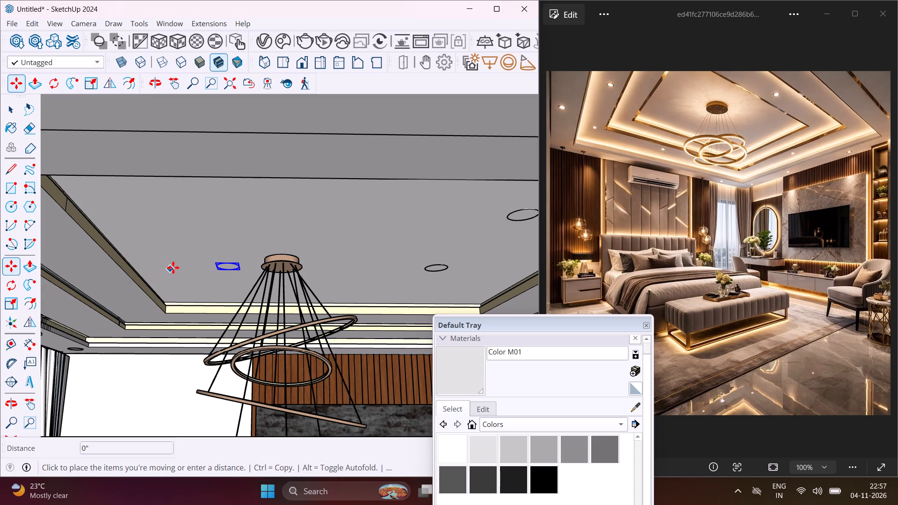
pyautogui.click(136, 216)
pyautogui.scroll(-5, 139, 219)
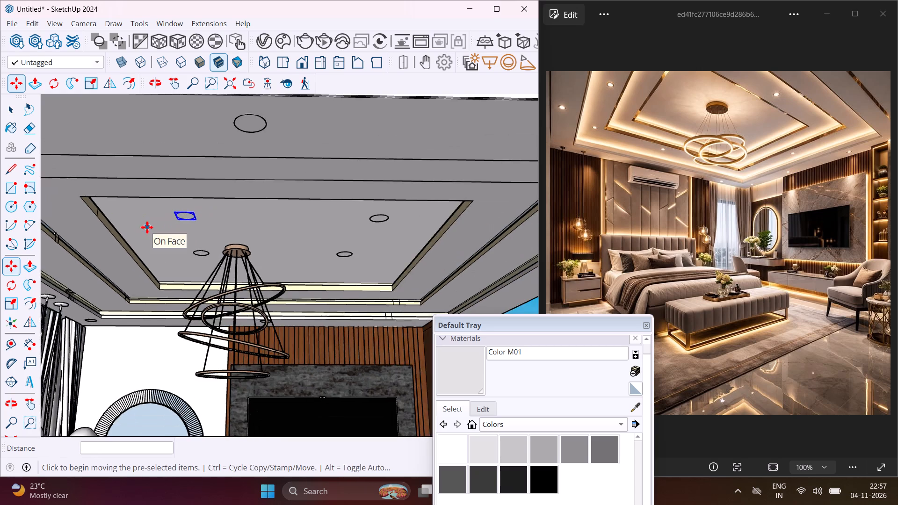
pyautogui.scroll(-11, 147, 227)
pyautogui.press('Escape')
pyautogui.press('space')
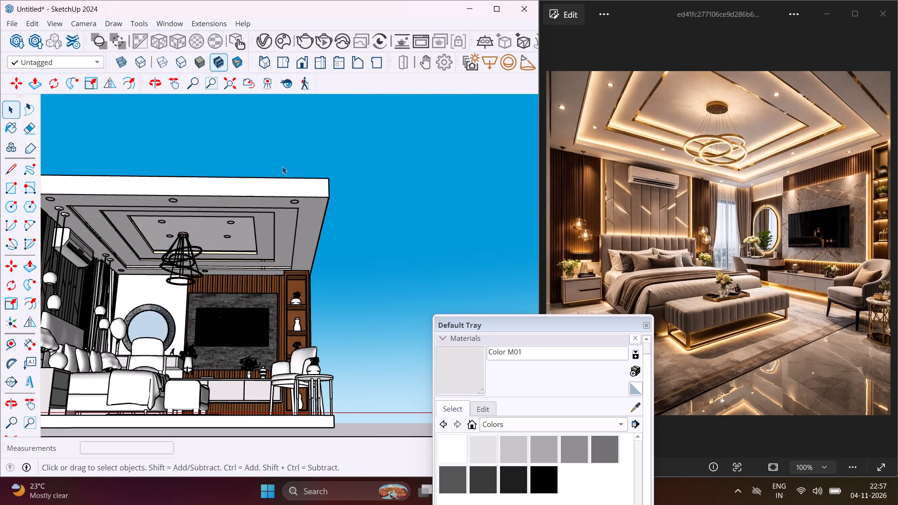
# Push/Pull the front end face of the headboard wall outward about 16' 4 7/8" to lengthen the wall.
pyautogui.scroll(-4, 282, 166)
pyautogui.moveTo(297, 166); pyautogui.dragTo(202, 279, button='middle')
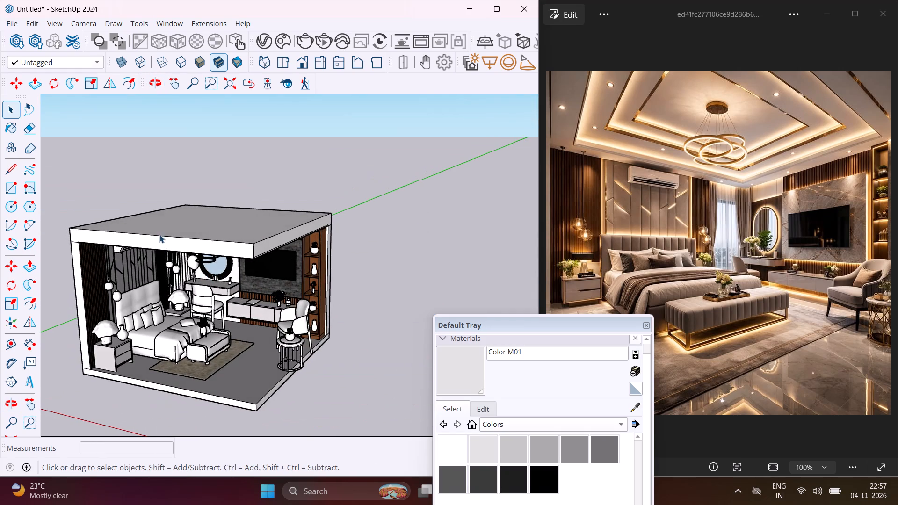
pyautogui.scroll(-4, 159, 234)
pyautogui.scroll(3, 129, 281)
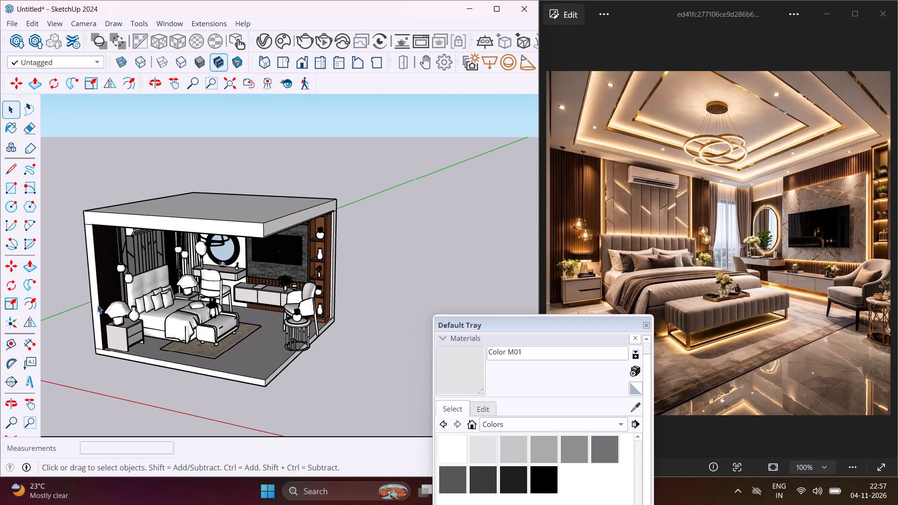
pyautogui.click(96, 308)
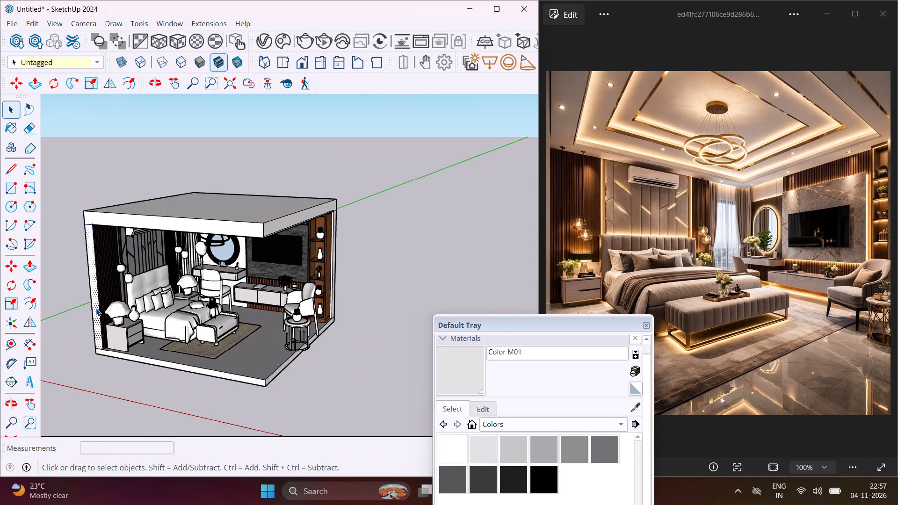
pyautogui.press('p')
pyautogui.click(96, 308)
pyautogui.scroll(-6, 59, 332)
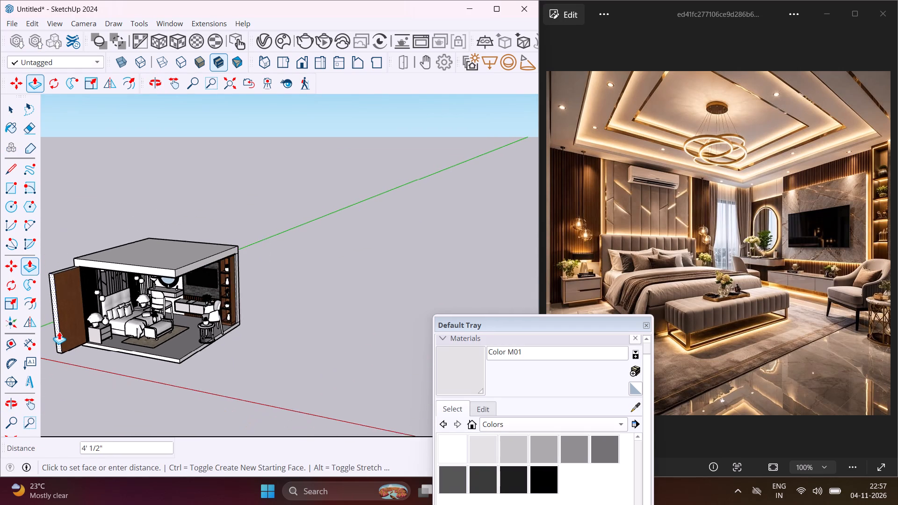
pyautogui.scroll(-2, 59, 332)
pyautogui.moveTo(53, 335); pyautogui.dragTo(244, 321, button='middle')
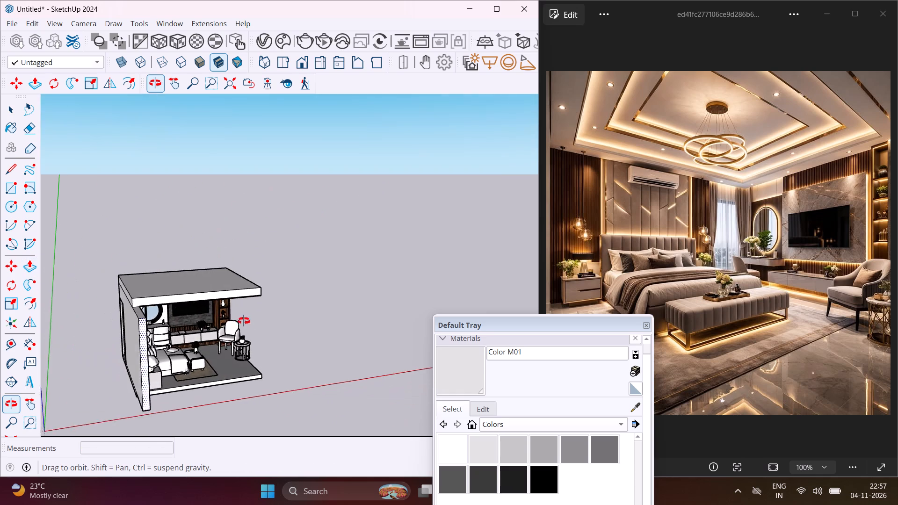
pyautogui.moveTo(244, 321); pyautogui.dragTo(322, 303, button='middle')
pyautogui.scroll(-3, 311, 299)
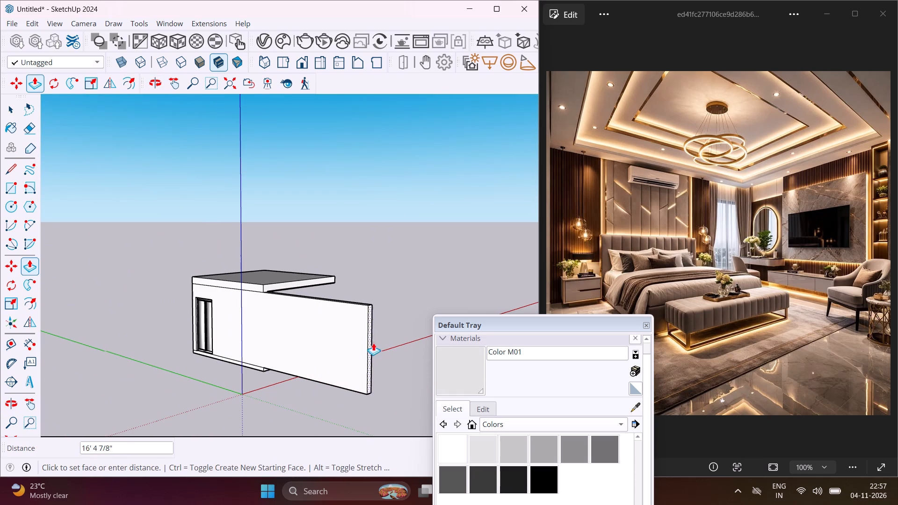
pyautogui.click(373, 343)
# Extend the front edge faces of the ceiling and floor slabs by the same 16' 4 7/8" along the lengthened wall.
pyautogui.scroll(-1, 371, 342)
pyautogui.moveTo(370, 342); pyautogui.dragTo(202, 339, button='middle')
pyautogui.scroll(3, 238, 278)
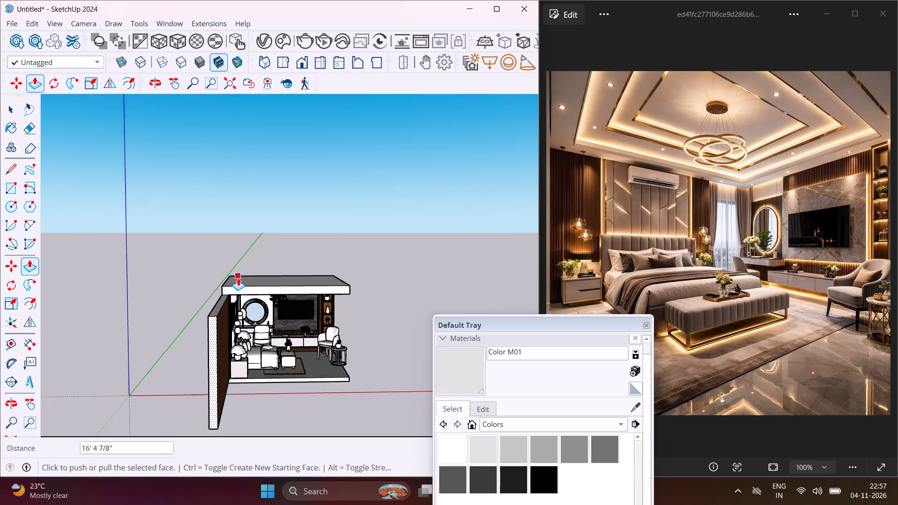
pyautogui.press('Escape')
pyautogui.doubleClick(230, 290)
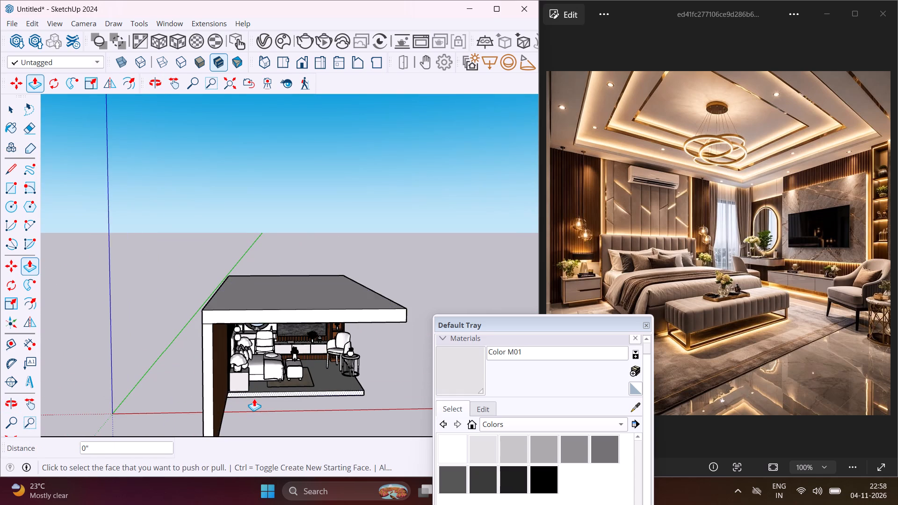
pyautogui.scroll(6, 253, 399)
pyautogui.doubleClick(251, 392)
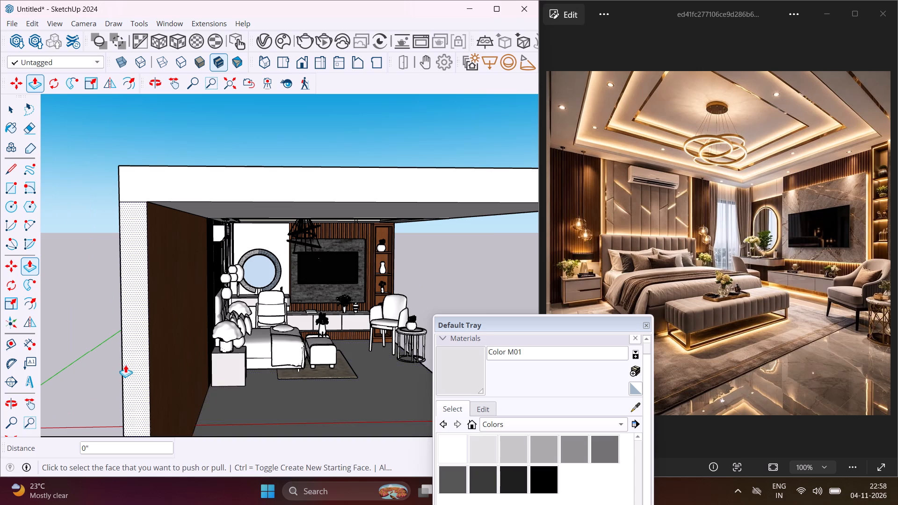
# Extend the open-side edge faces of the floor and ceiling slabs, opposite the headboard wall, by the same 16' 4 7/8".
pyautogui.scroll(-10, 125, 365)
pyautogui.moveTo(299, 369); pyautogui.dragTo(229, 332, button='middle')
pyautogui.scroll(1, 237, 378)
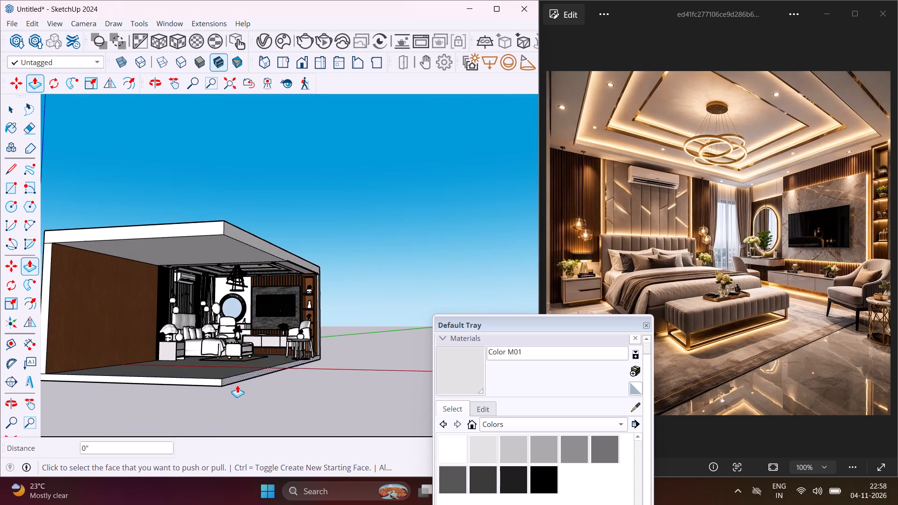
pyautogui.scroll(3, 237, 385)
pyautogui.doubleClick(235, 379)
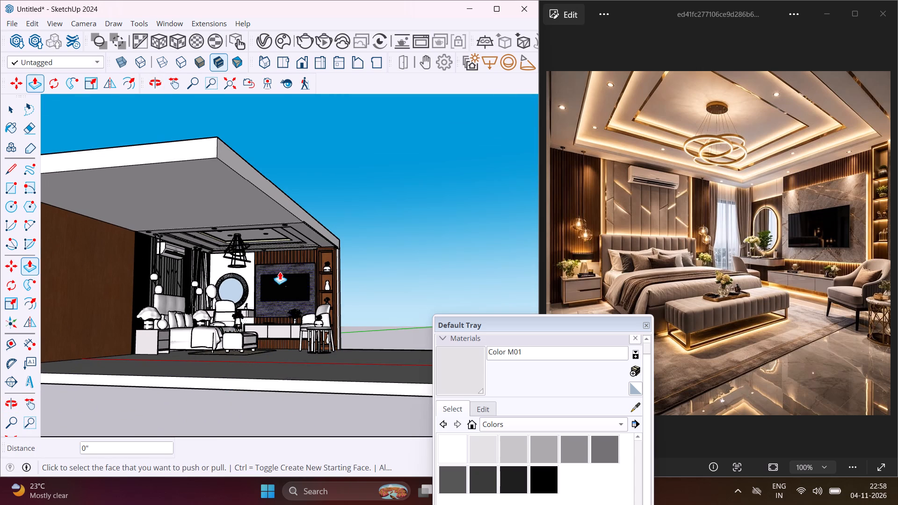
pyautogui.scroll(2, 262, 197)
pyautogui.doubleClick(264, 182)
# Extend the TV wall's end face beyond the shelving by the same 16' 4 7/8" to follow the enlarged slabs, and leave Push/Pull.
pyautogui.scroll(-3, 243, 188)
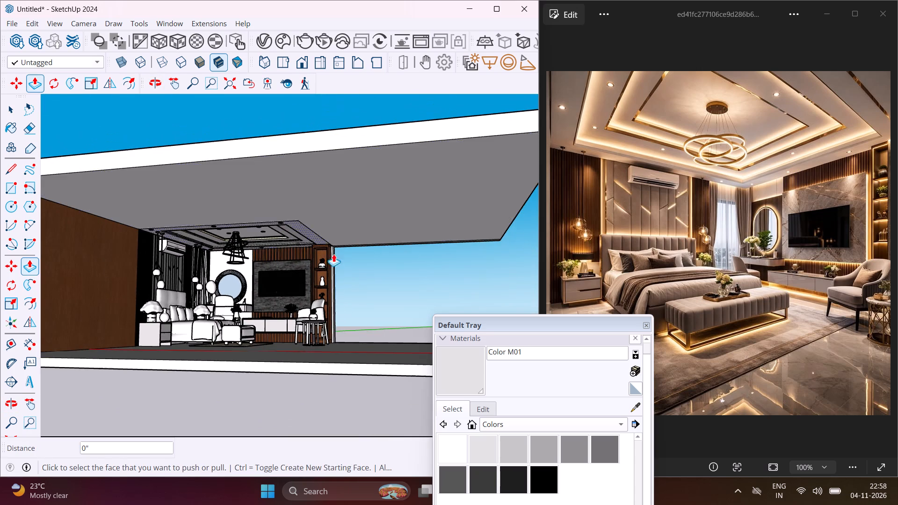
pyautogui.moveTo(363, 273); pyautogui.dragTo(96, 268, button='middle')
pyautogui.scroll(3, 248, 265)
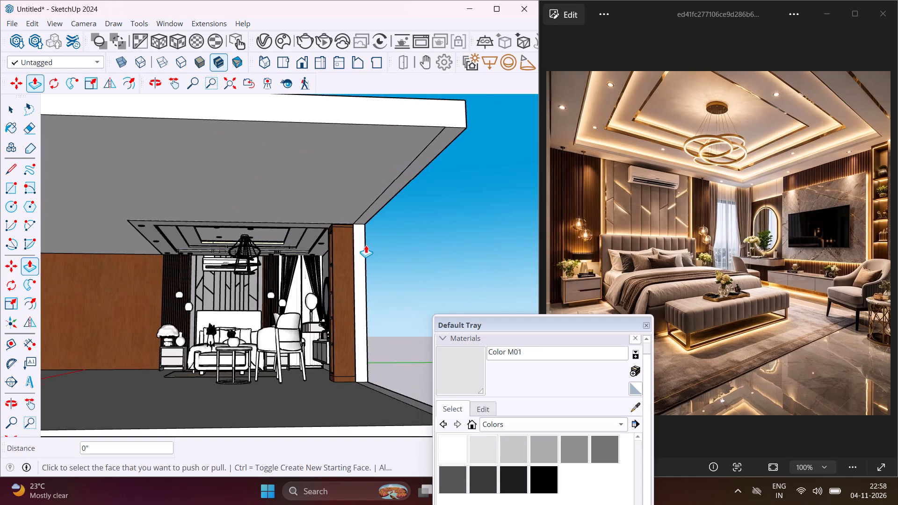
pyautogui.scroll(2, 366, 245)
pyautogui.doubleClick(362, 246)
pyautogui.scroll(-6, 380, 201)
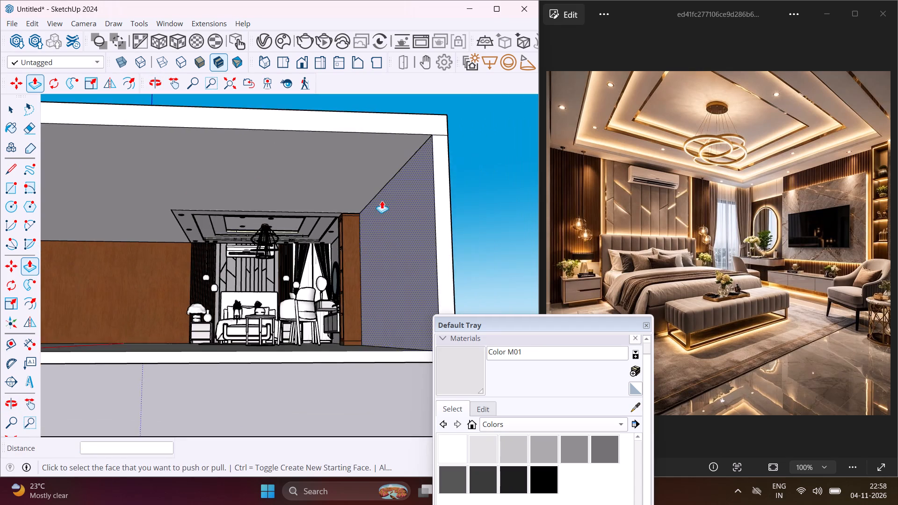
pyautogui.scroll(-5, 382, 195)
pyautogui.moveTo(326, 249); pyautogui.dragTo(463, 284, button='middle')
pyautogui.scroll(-5, 230, 303)
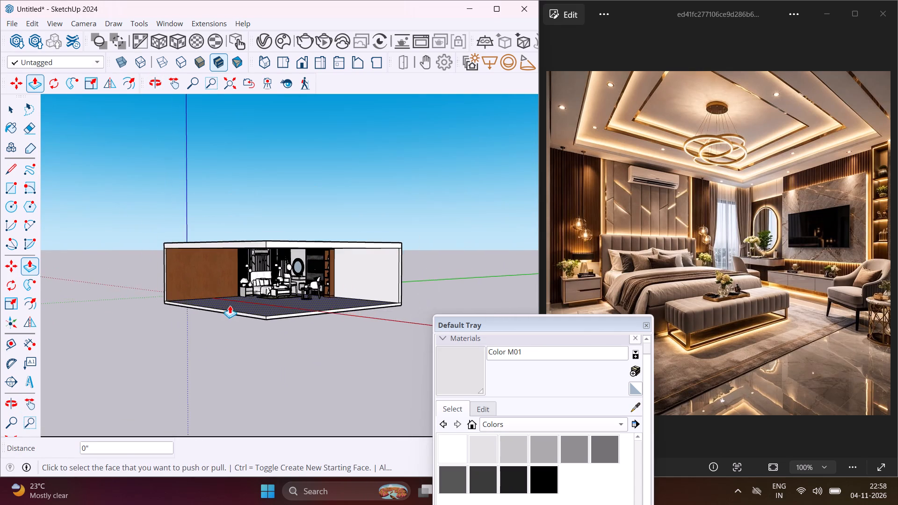
pyautogui.scroll(-3, 230, 306)
pyautogui.moveTo(249, 322); pyautogui.dragTo(311, 356, button='middle')
pyautogui.press('Escape')
pyautogui.press('space')
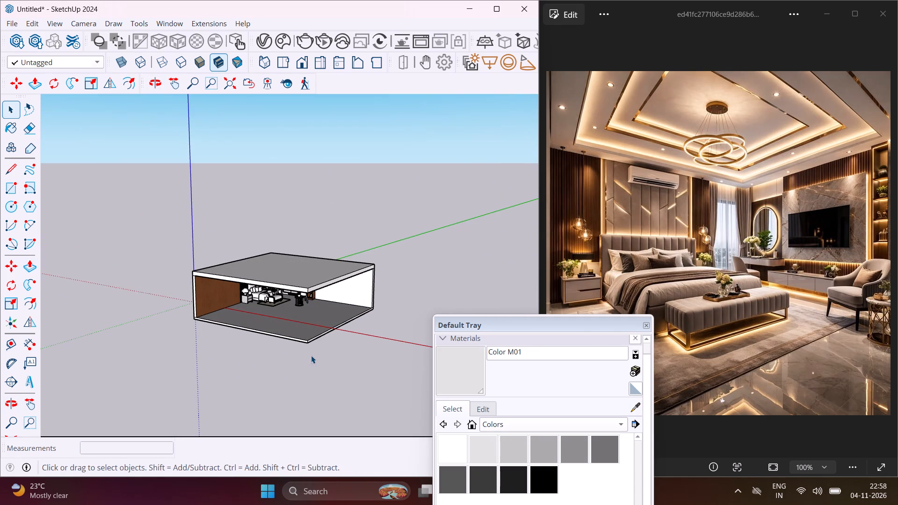
# Draw a 30' 7 7/8" by 10' 6 1/8" rectangle across the room's front opening, from the headboard-wall ceiling corner to the opposite floor corner.
pyautogui.click(8, 195)
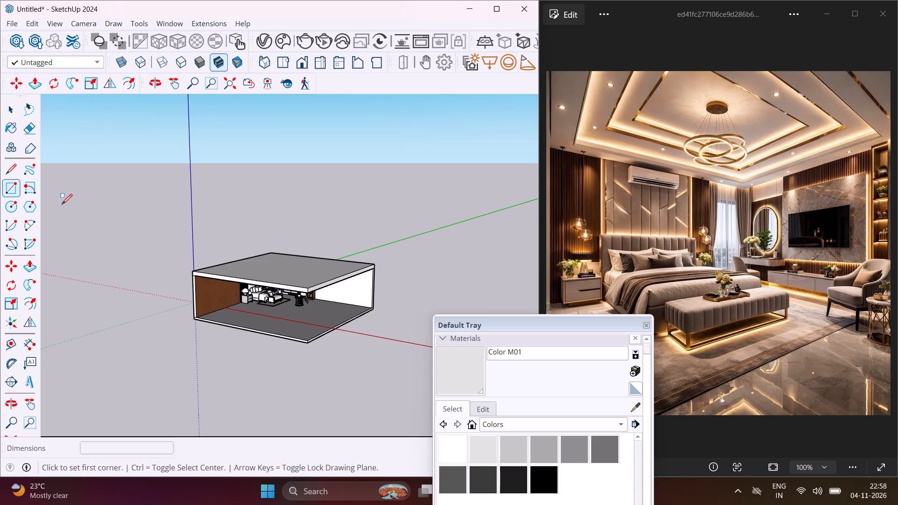
pyautogui.scroll(2, 134, 240)
pyautogui.scroll(6, 201, 280)
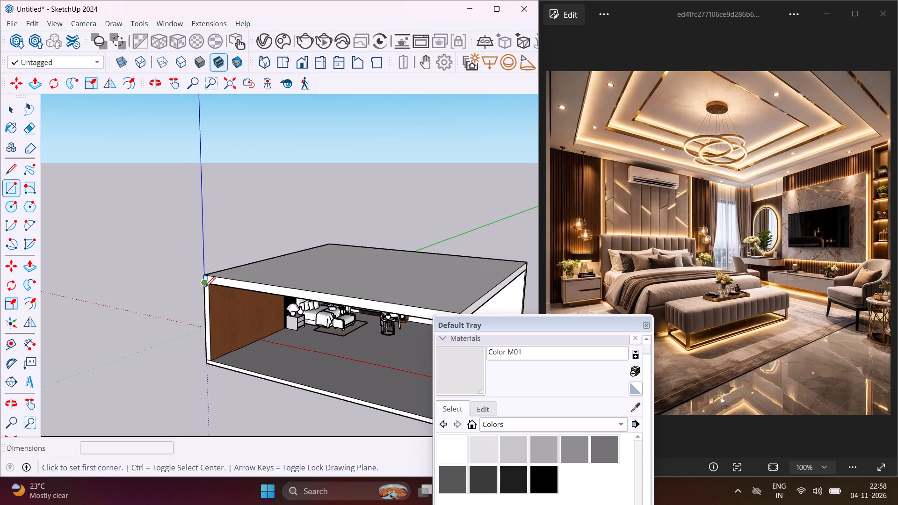
pyautogui.click(209, 284)
pyautogui.scroll(-5, 214, 307)
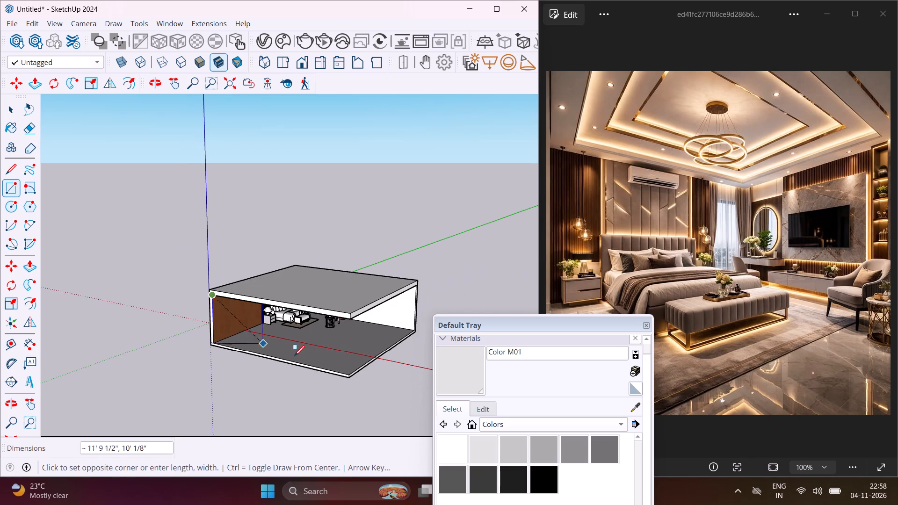
pyautogui.click(347, 379)
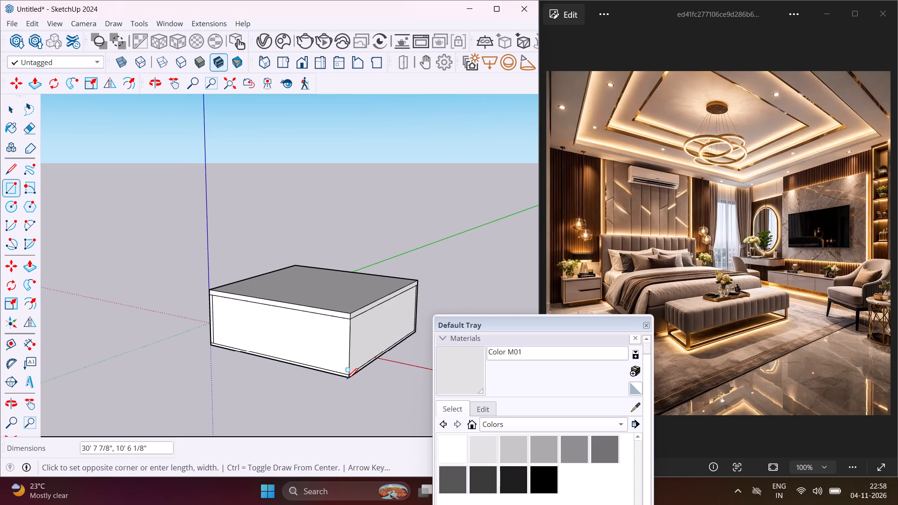
pyautogui.scroll(3, 343, 369)
pyautogui.moveTo(343, 369); pyautogui.dragTo(349, 339, button='middle')
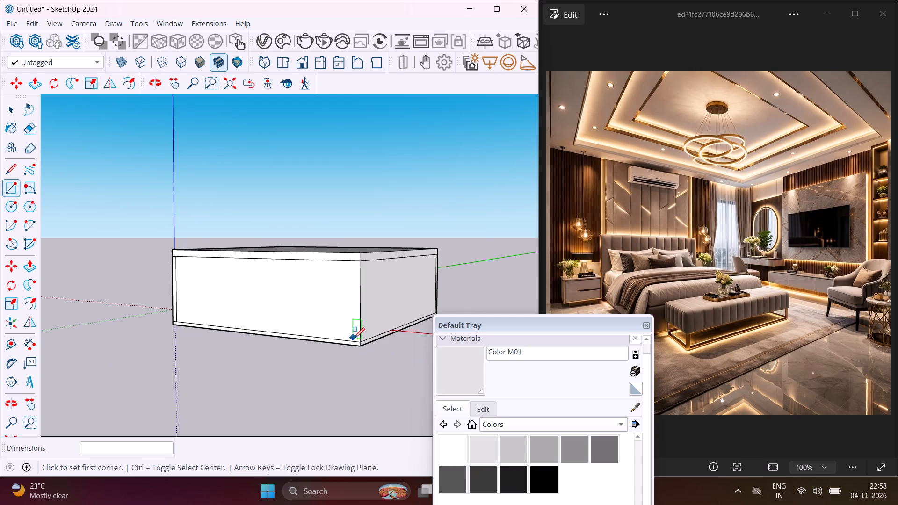
pyautogui.press('Escape')
pyautogui.press('space')
# Move the tray lower, clear of the model, and bring the camera through the new front wall into the furnished room.
pyautogui.moveTo(490, 321); pyautogui.dragTo(479, 381)
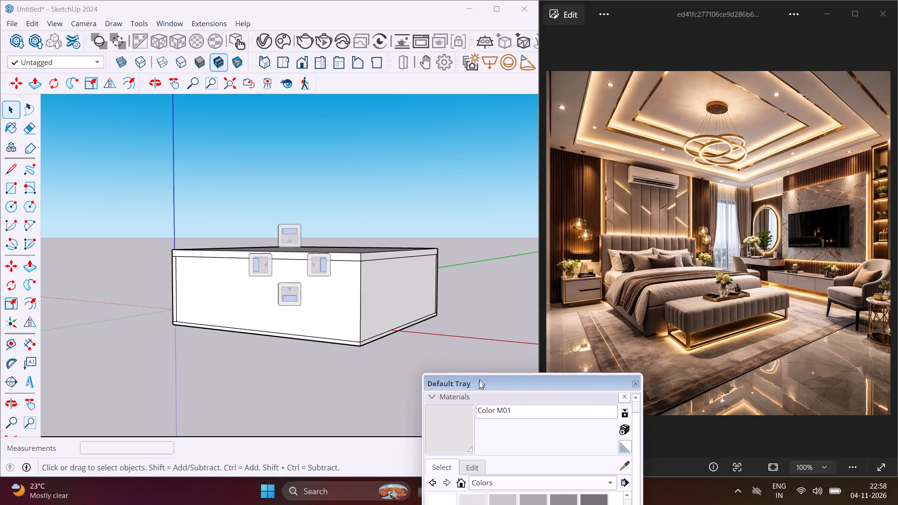
pyautogui.moveTo(479, 381); pyautogui.dragTo(473, 425)
pyautogui.scroll(4, 316, 318)
pyautogui.scroll(4, 369, 280)
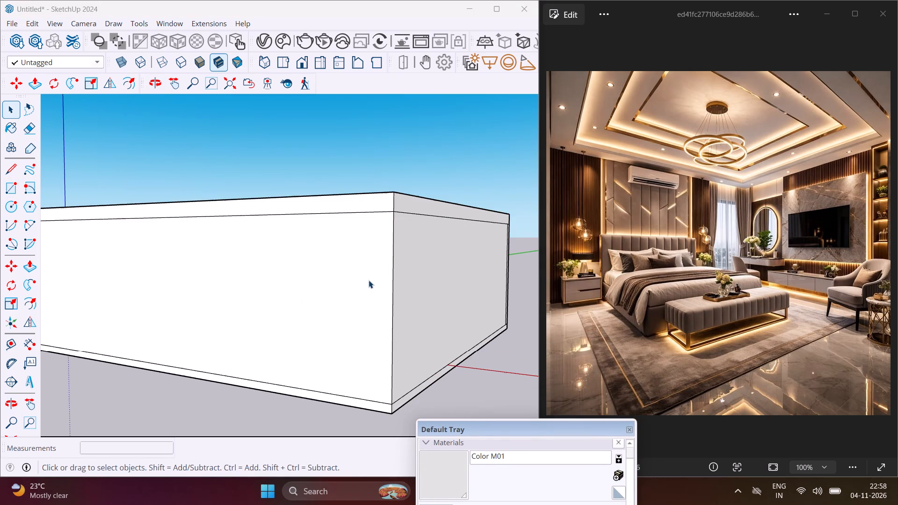
pyautogui.moveTo(381, 281); pyautogui.dragTo(345, 294, button='middle')
pyautogui.scroll(10, 345, 294)
pyautogui.scroll(1, 276, 304)
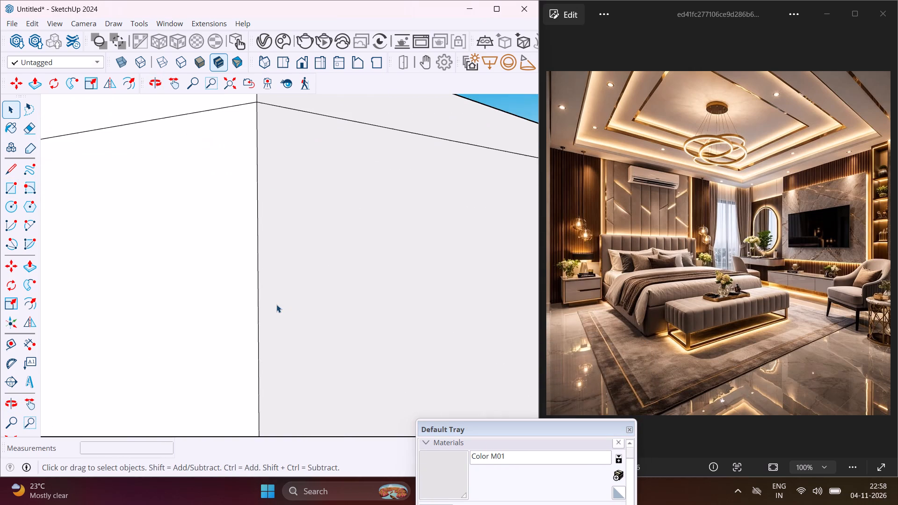
pyautogui.moveTo(276, 304); pyautogui.dragTo(300, 291, button='middle')
pyautogui.scroll(-11, 295, 275)
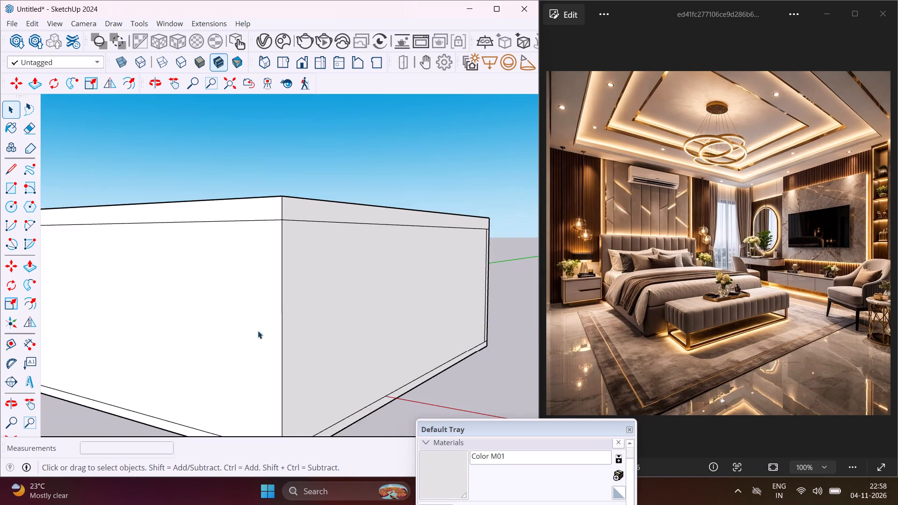
pyautogui.scroll(20, 253, 339)
pyautogui.scroll(18, 253, 339)
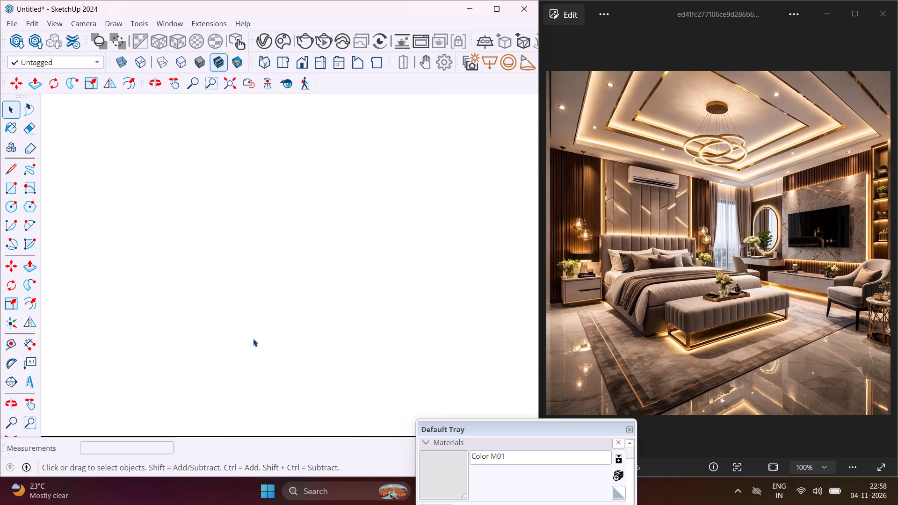
pyautogui.scroll(20, 253, 339)
pyautogui.scroll(19, 253, 339)
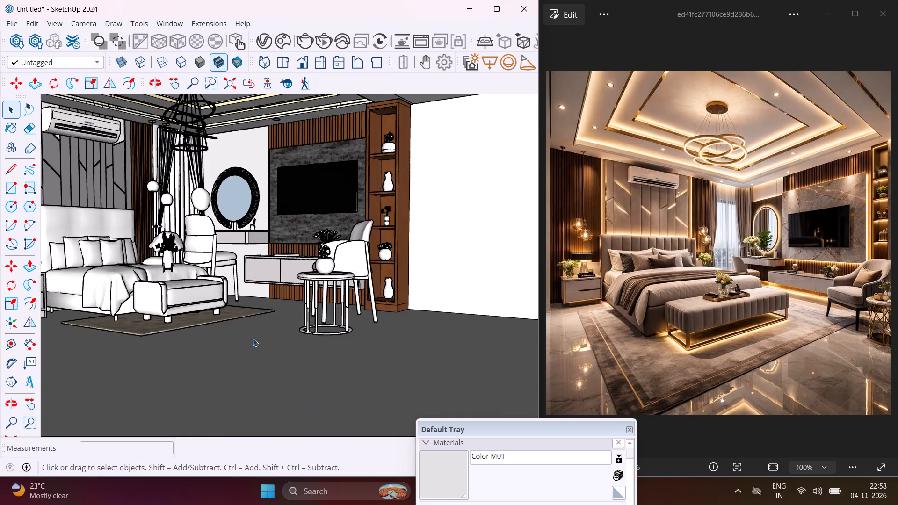
pyautogui.scroll(2, 253, 339)
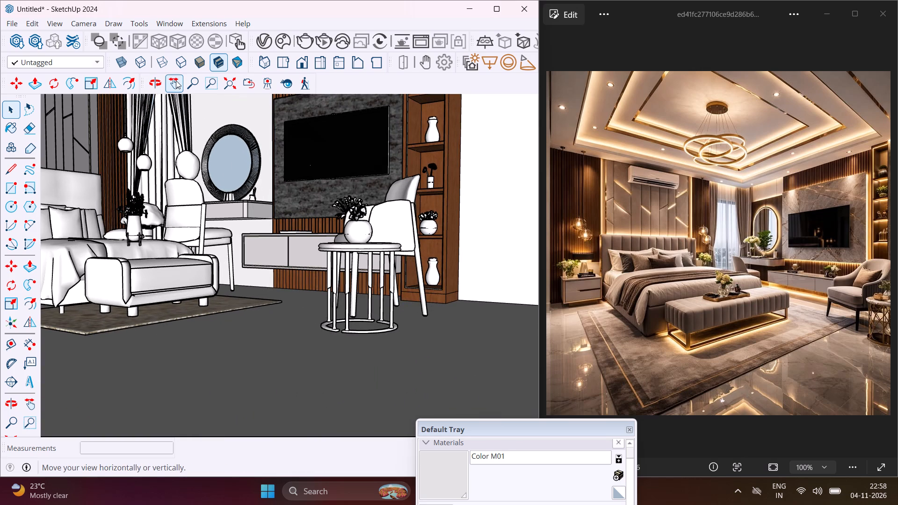
# Frame the interior view to match the reference image, with the bed, chandelier, TV wall, shelving and side table in view.
pyautogui.click(176, 80)
pyautogui.moveTo(188, 137); pyautogui.dragTo(265, 178)
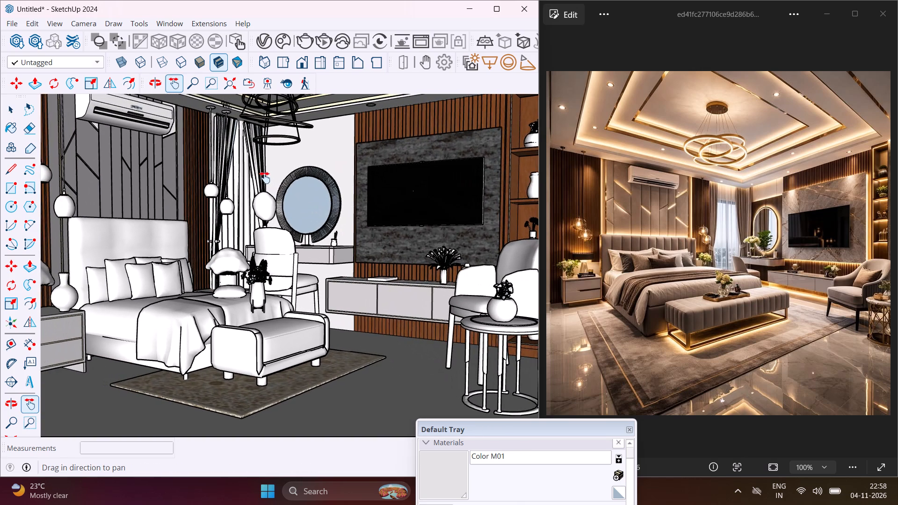
pyautogui.moveTo(265, 178); pyautogui.dragTo(274, 181)
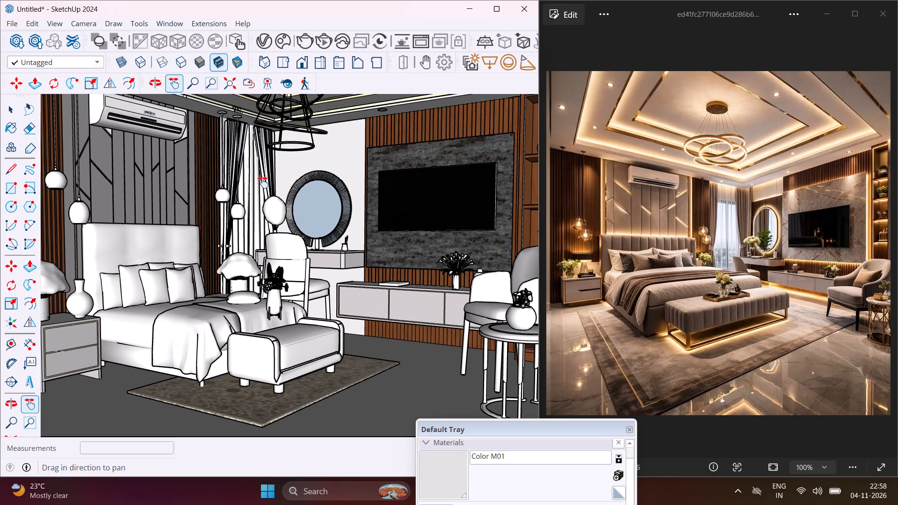
pyautogui.scroll(-1, 261, 183)
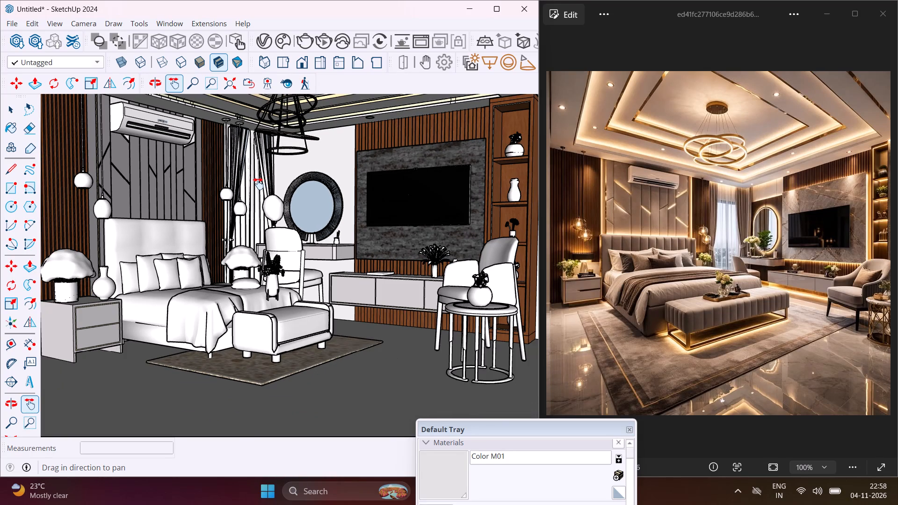
pyautogui.moveTo(255, 186); pyautogui.dragTo(260, 186)
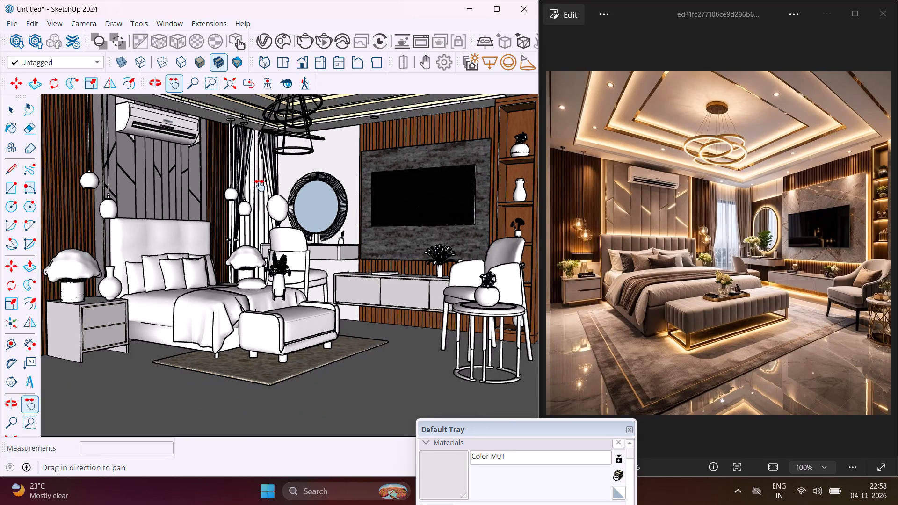
pyautogui.moveTo(260, 186); pyautogui.dragTo(257, 194)
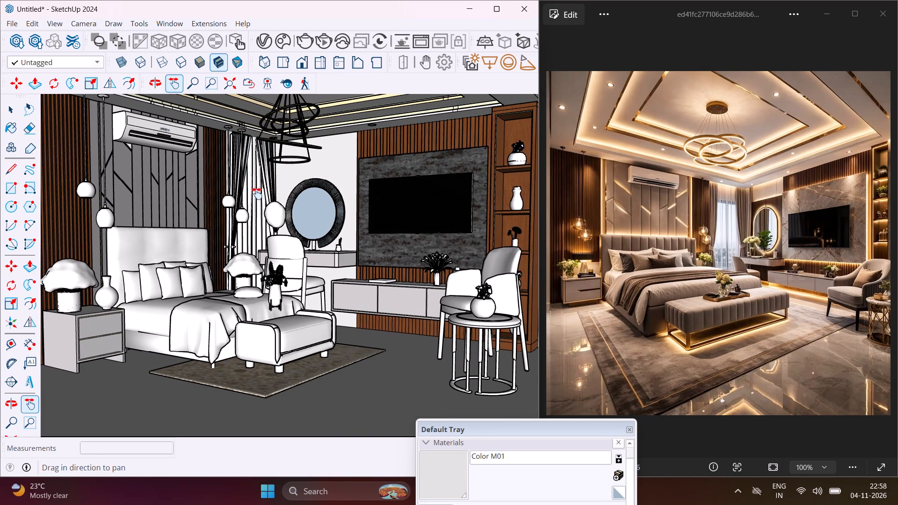
pyautogui.moveTo(257, 194); pyautogui.dragTo(253, 202)
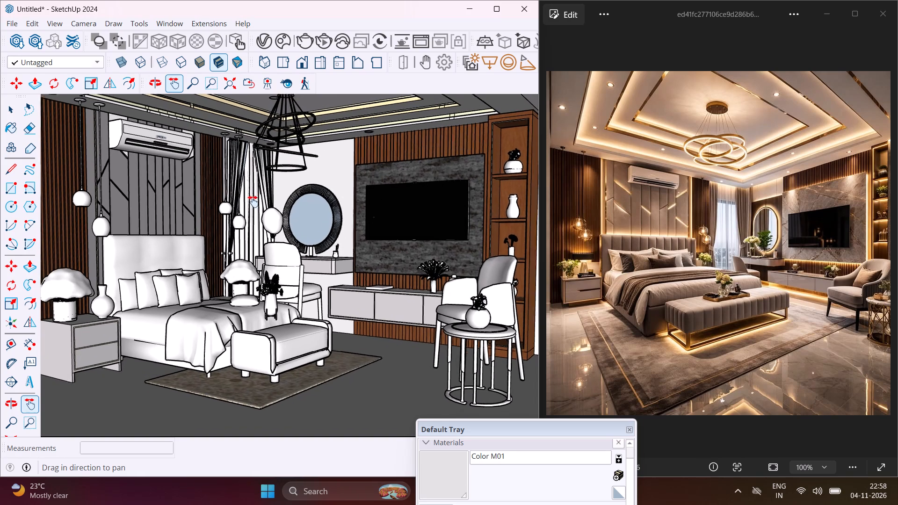
pyautogui.moveTo(253, 202); pyautogui.dragTo(258, 202)
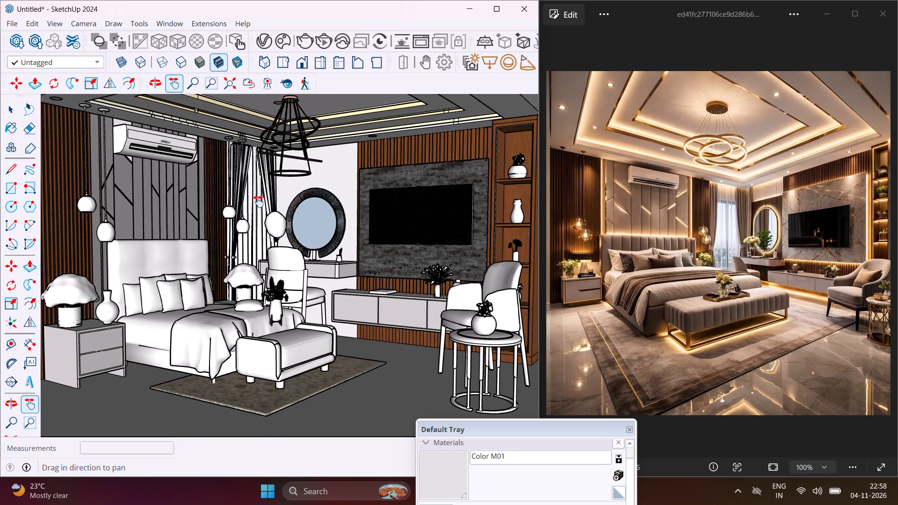
pyautogui.moveTo(258, 202); pyautogui.dragTo(267, 202)
pyautogui.scroll(1, 267, 202)
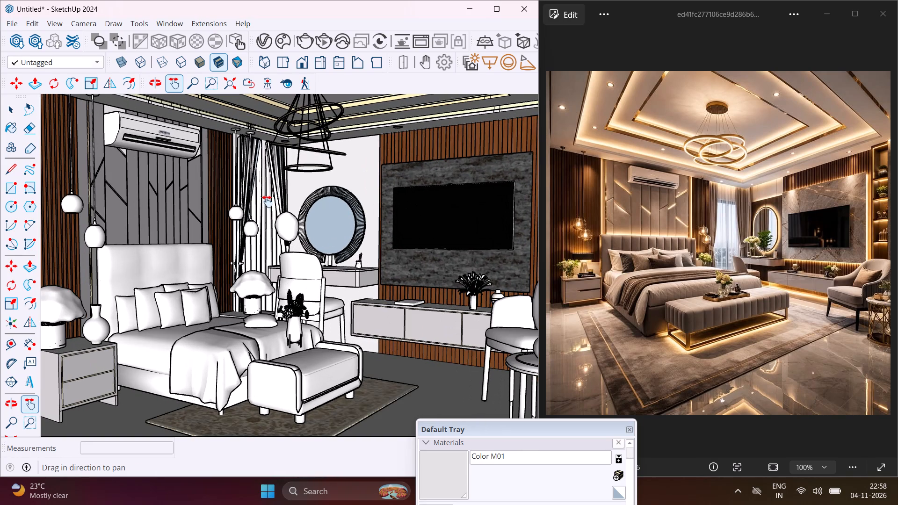
pyautogui.moveTo(267, 202); pyautogui.dragTo(250, 205)
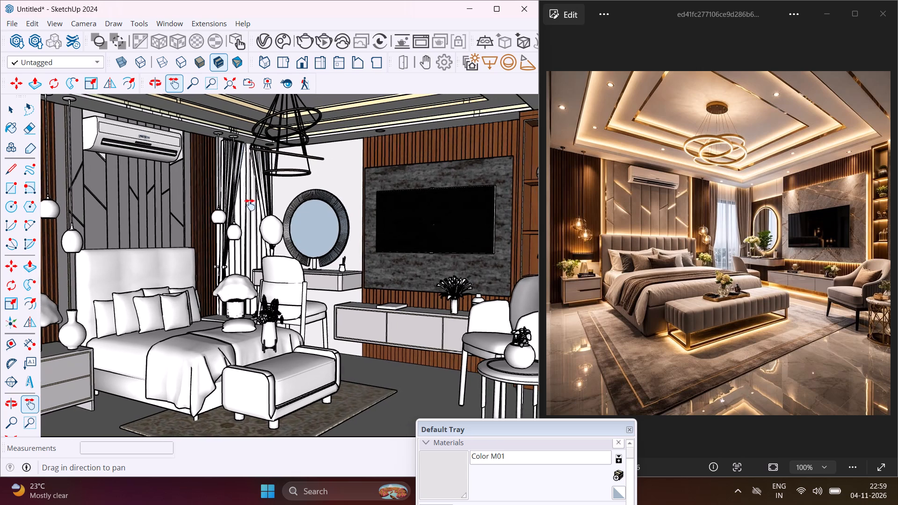
pyautogui.moveTo(250, 205); pyautogui.dragTo(244, 205)
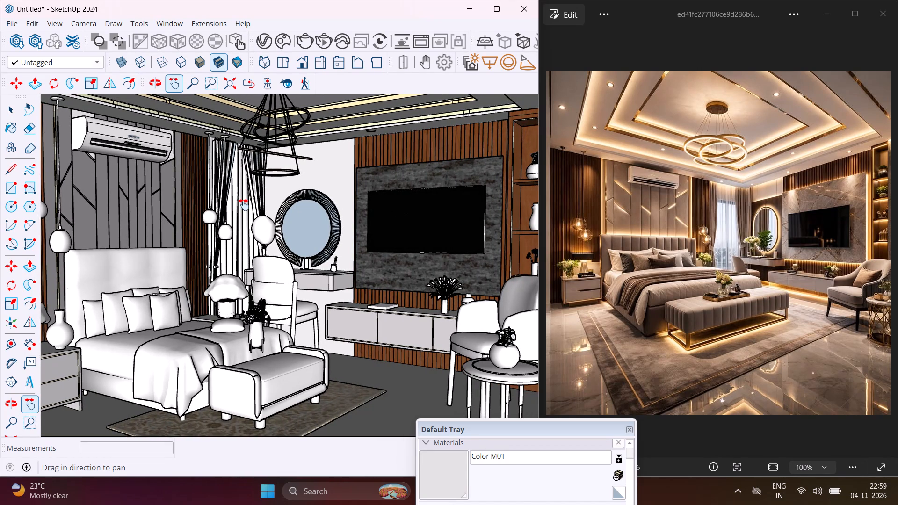
pyautogui.scroll(-1, 244, 205)
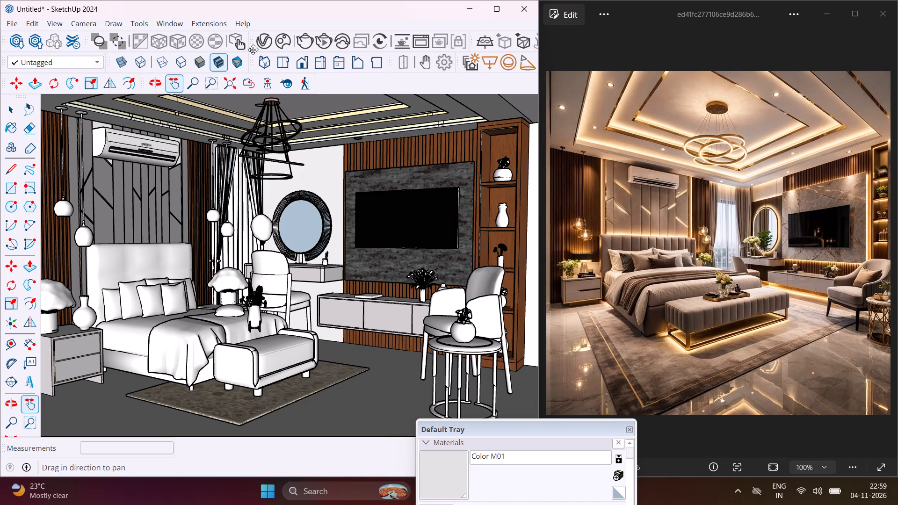
# Set the camera's Exposure Value (EV) to 12 in the V-Ray render settings.
pyautogui.click(279, 41)
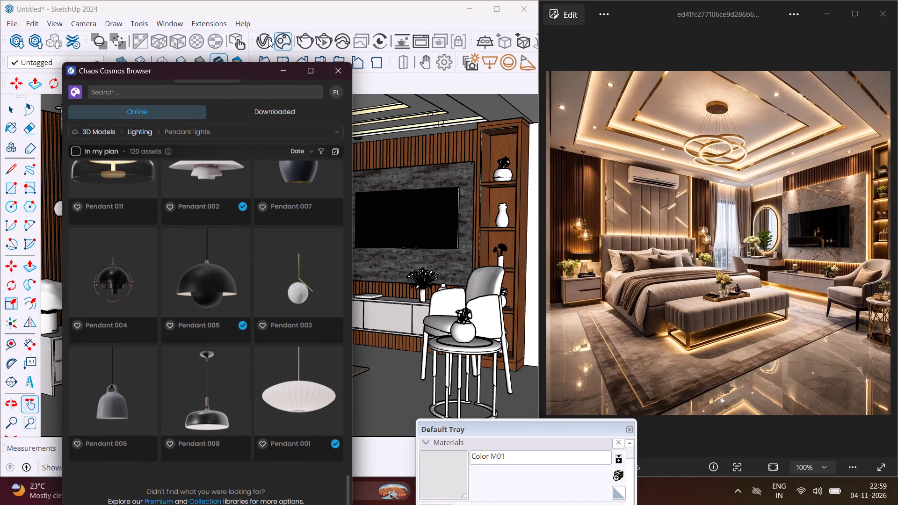
pyautogui.click(268, 39)
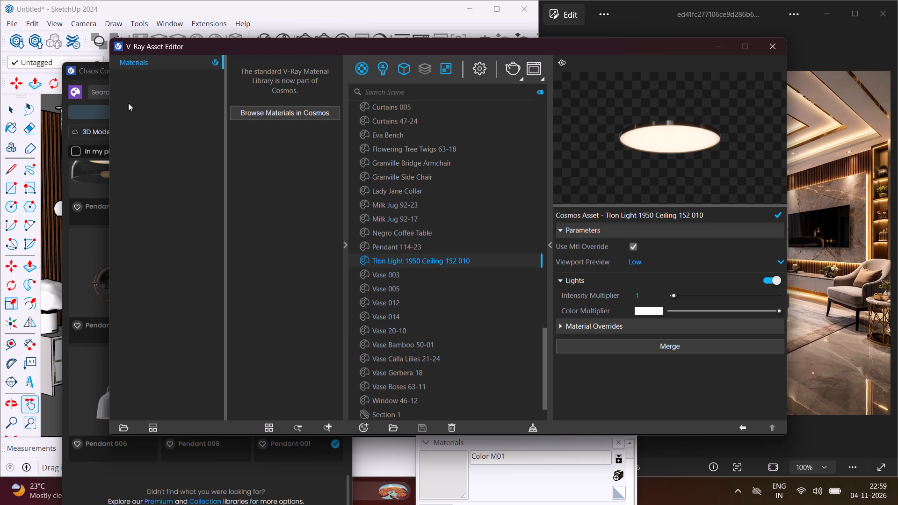
pyautogui.click(480, 67)
pyautogui.click(357, 198)
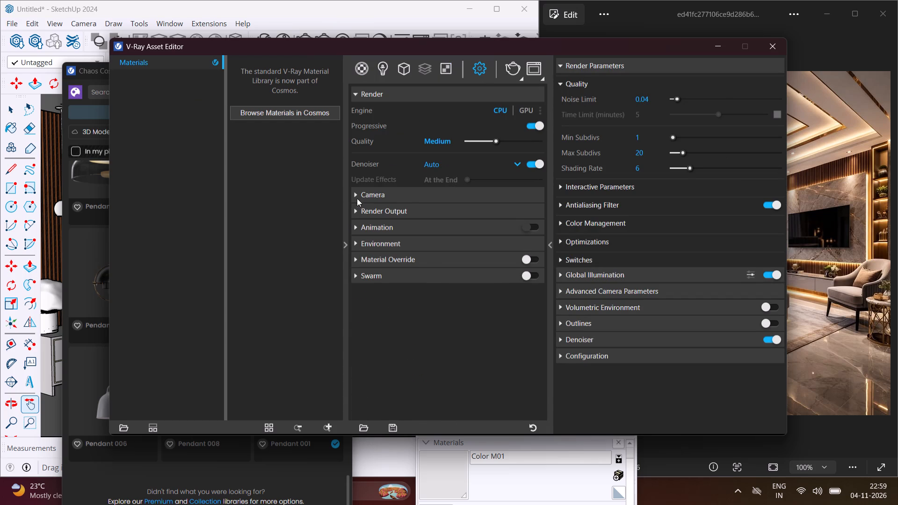
pyautogui.click(445, 263)
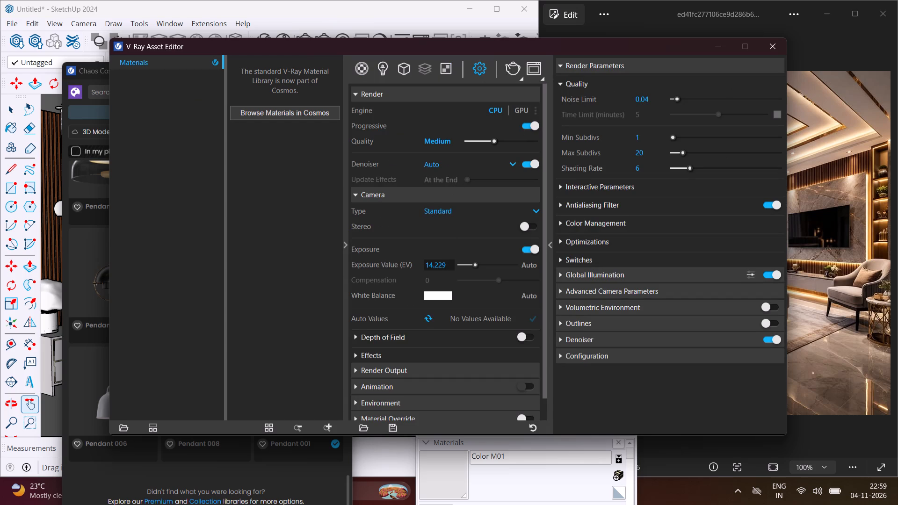
pyautogui.press('BackSpace')
pyautogui.press('BackSpace')
pyautogui.press('BackSpace')
pyautogui.press('BackSpace')
pyautogui.press('BackSpace')
pyautogui.press('2')
pyautogui.press('Return')
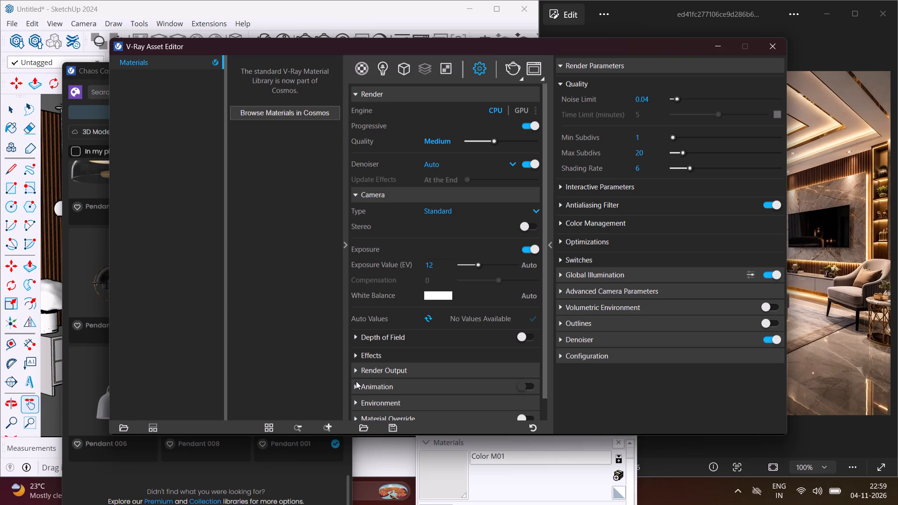
# Turn on the Safe Frame for the render output and set the aspect ratio to 4:3 - Picture.
pyautogui.click(354, 373)
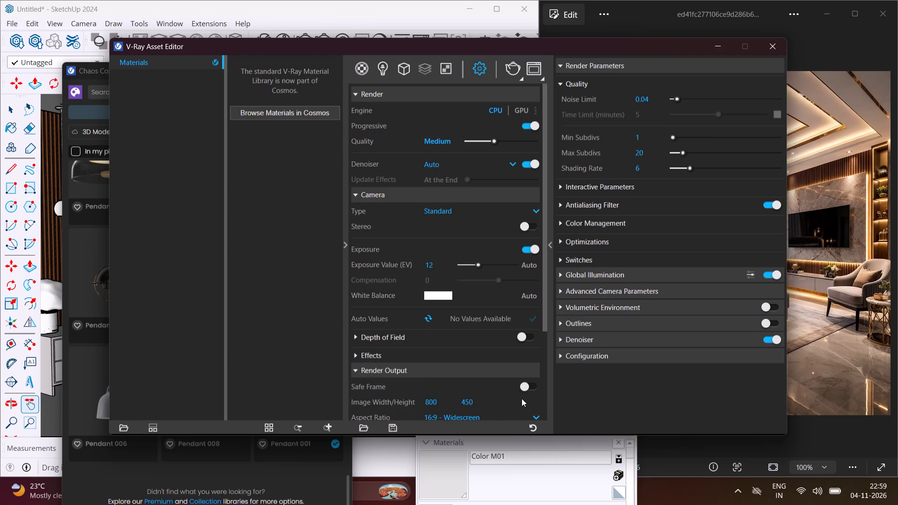
pyautogui.click(524, 390)
pyautogui.click(538, 417)
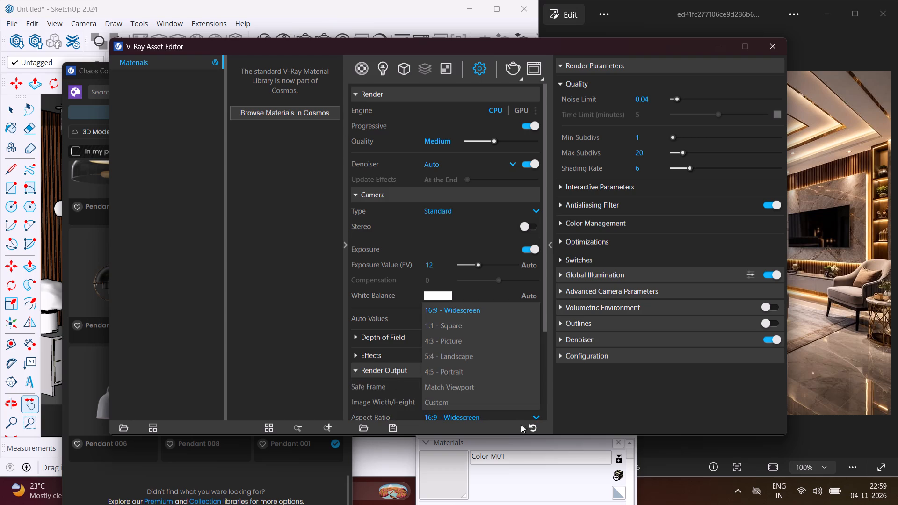
pyautogui.click(480, 344)
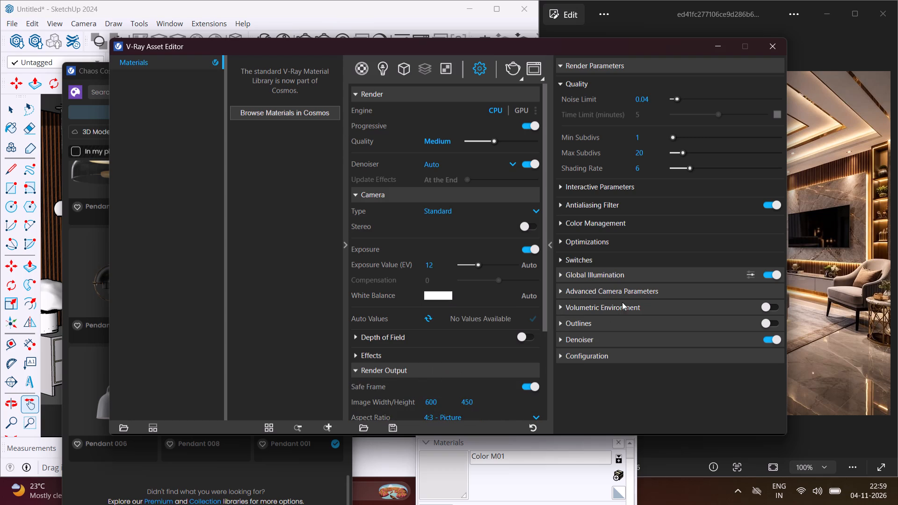
# Set the Global Illumination primary rays to Irradiance map (deprecated) and minimize the V-Ray Asset Editor.
pyautogui.click(563, 275)
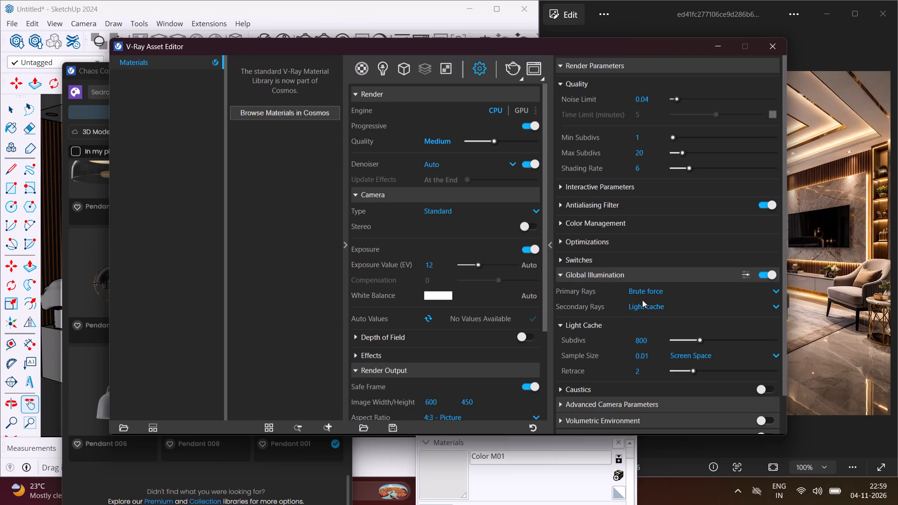
pyautogui.click(659, 293)
pyautogui.click(664, 302)
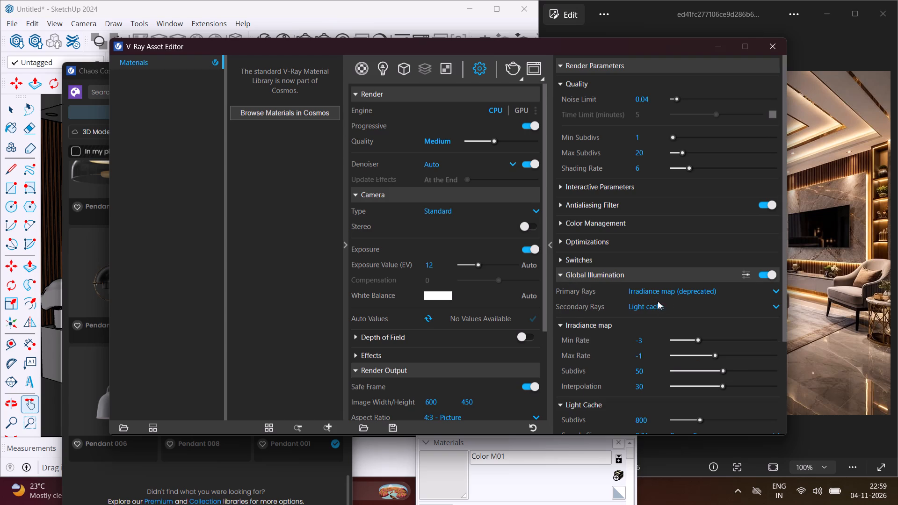
pyautogui.click(717, 50)
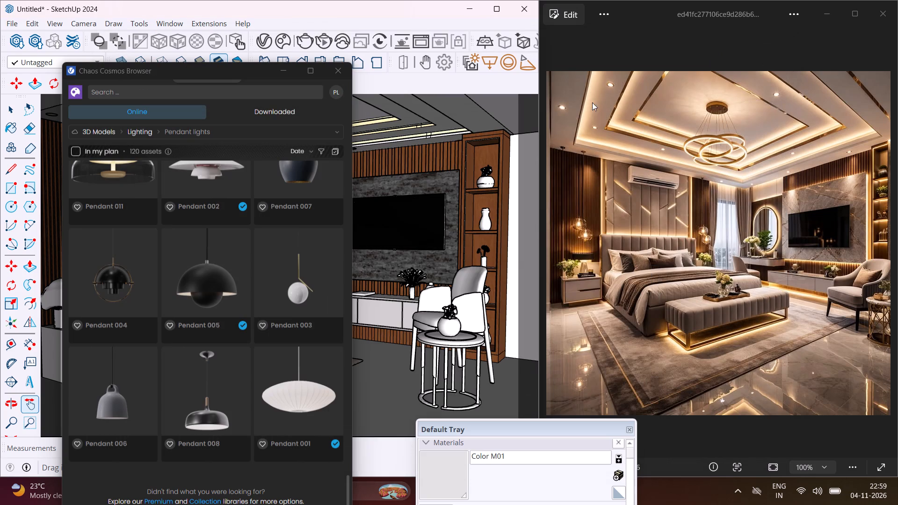
# Clear away the Chaos Cosmos Browser and start a V-Ray render with the bed and TV wall centred in the safe frame.
pyautogui.click(271, 78)
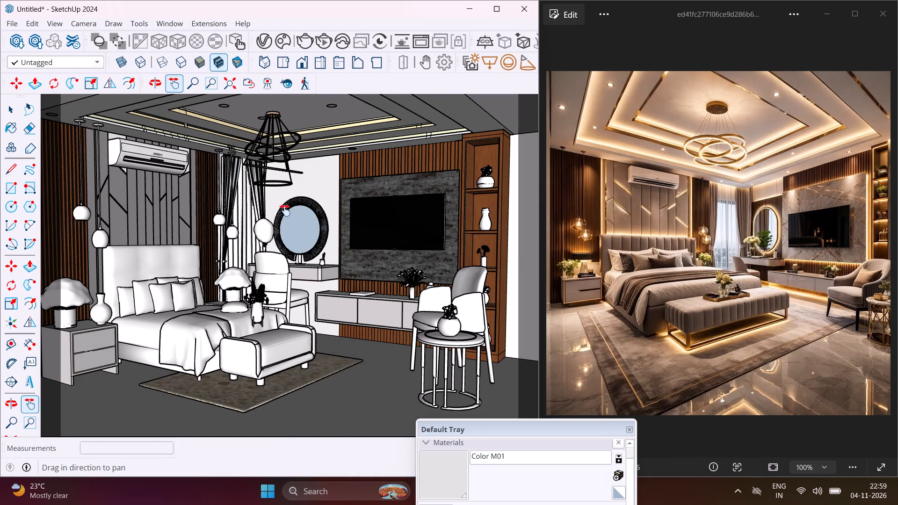
pyautogui.moveTo(261, 266); pyautogui.dragTo(282, 267)
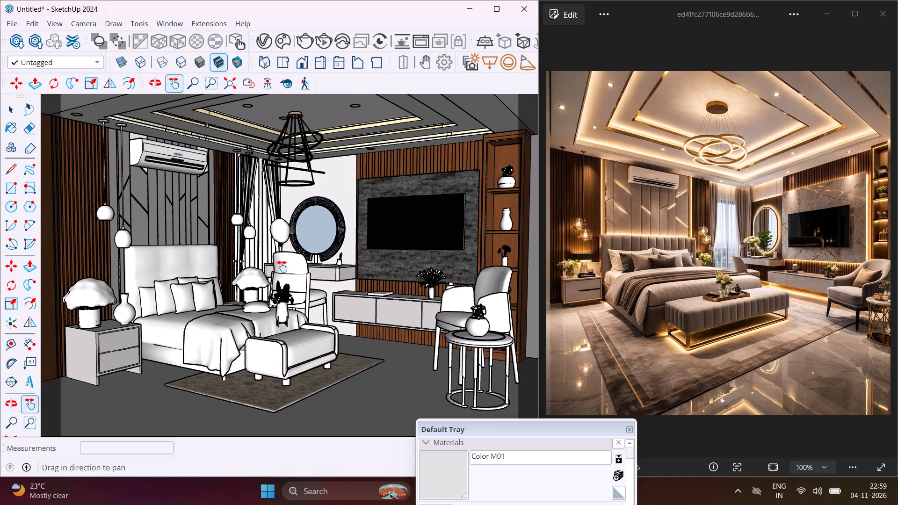
pyautogui.moveTo(282, 267); pyautogui.dragTo(284, 267)
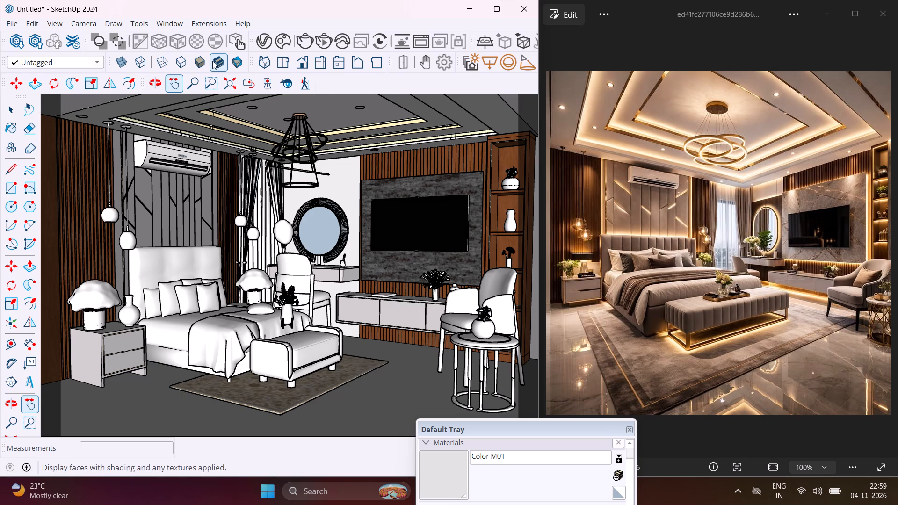
pyautogui.click(306, 35)
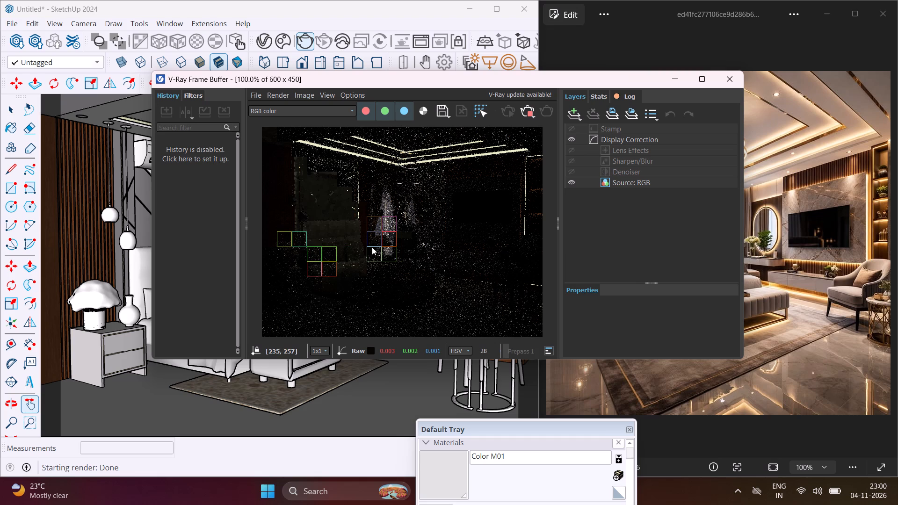
# Examine the in-progress V-Ray render of the bedroom at several magnifications, checking its brightness and the ceiling lights.
pyautogui.scroll(-2, 373, 217)
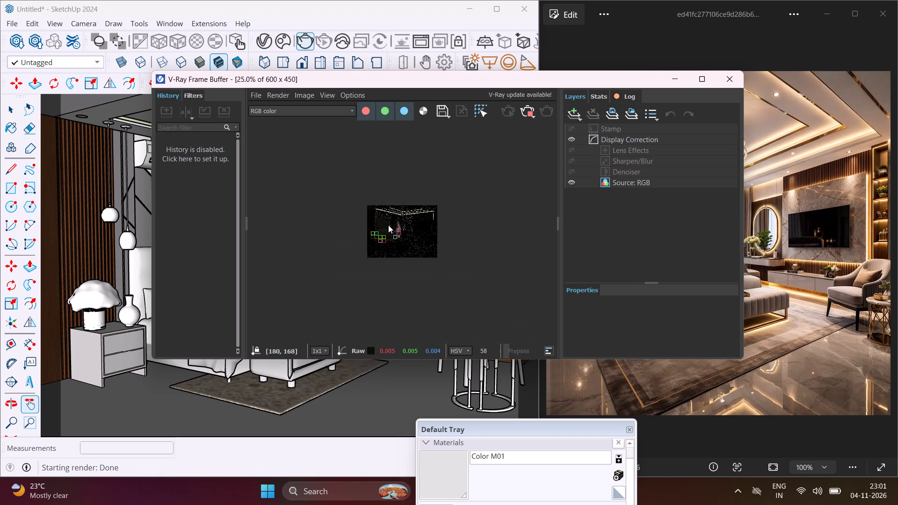
pyautogui.scroll(4, 388, 225)
pyautogui.scroll(-3, 366, 231)
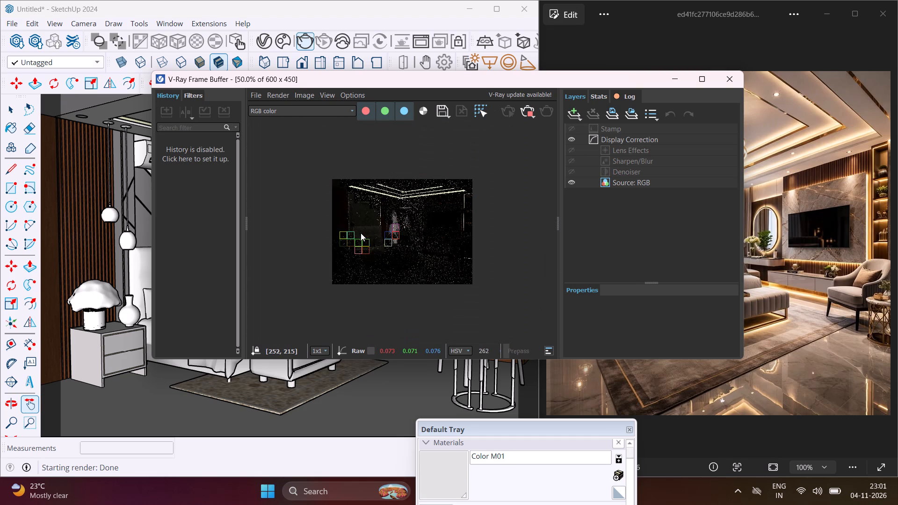
pyautogui.scroll(1, 388, 237)
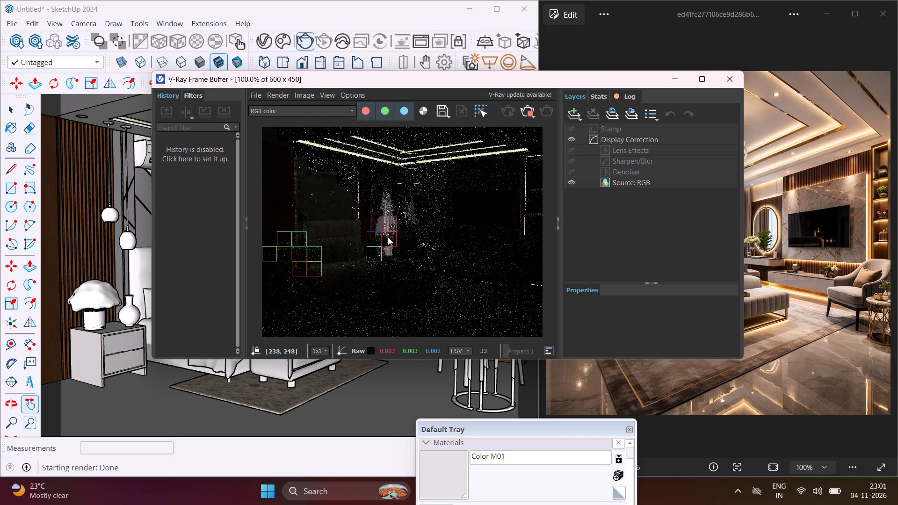
pyautogui.scroll(-1, 344, 255)
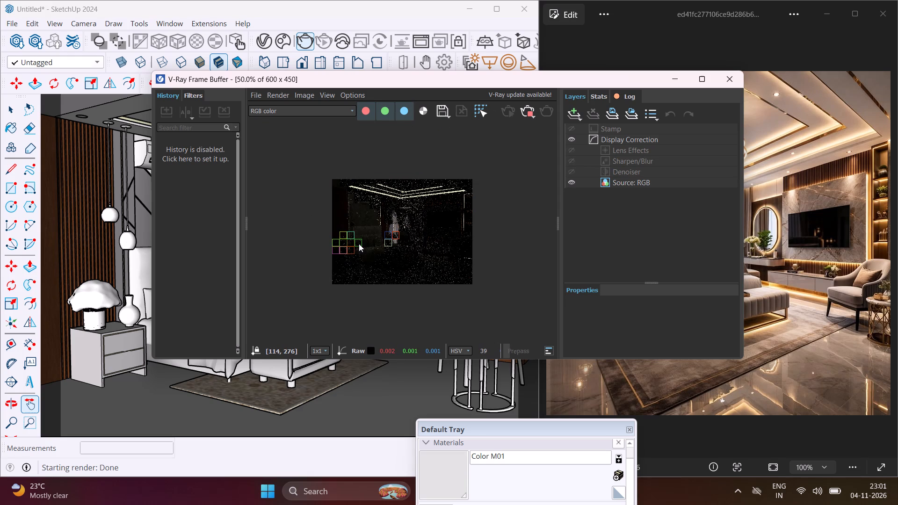
pyautogui.scroll(2, 359, 244)
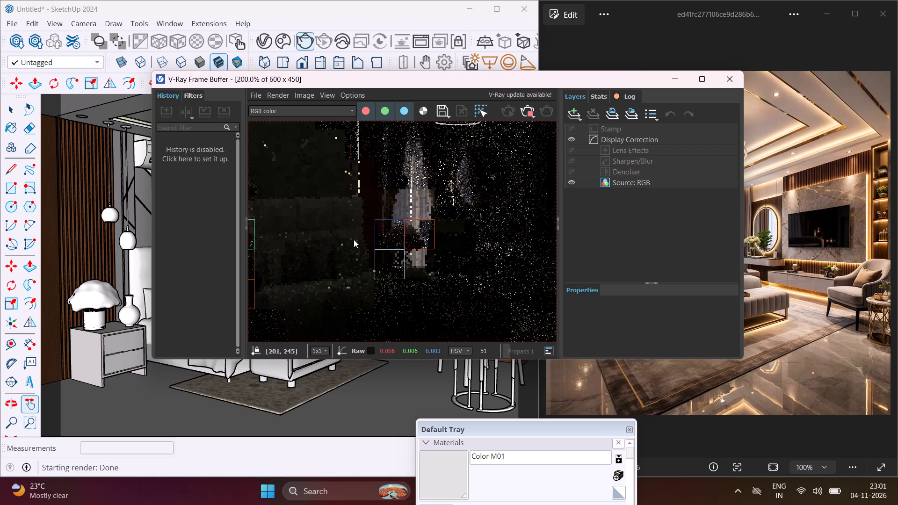
pyautogui.scroll(-2, 354, 239)
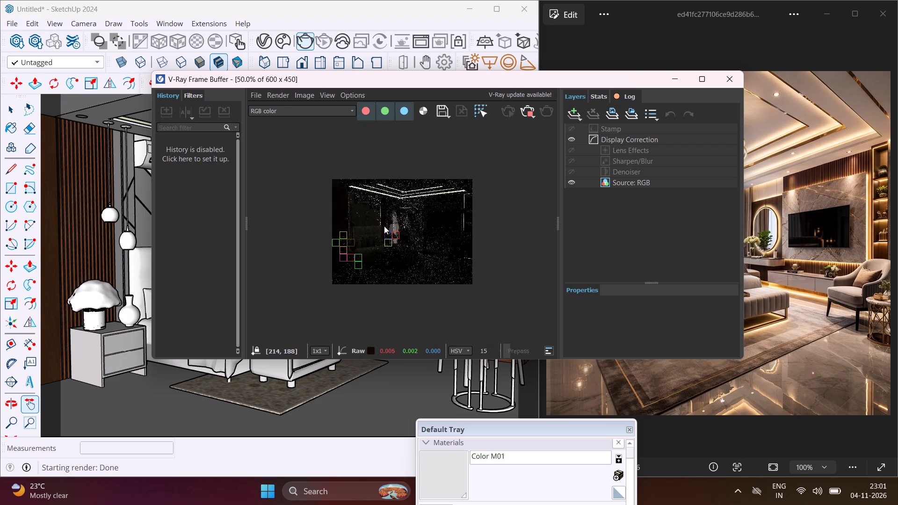
pyautogui.scroll(1, 392, 236)
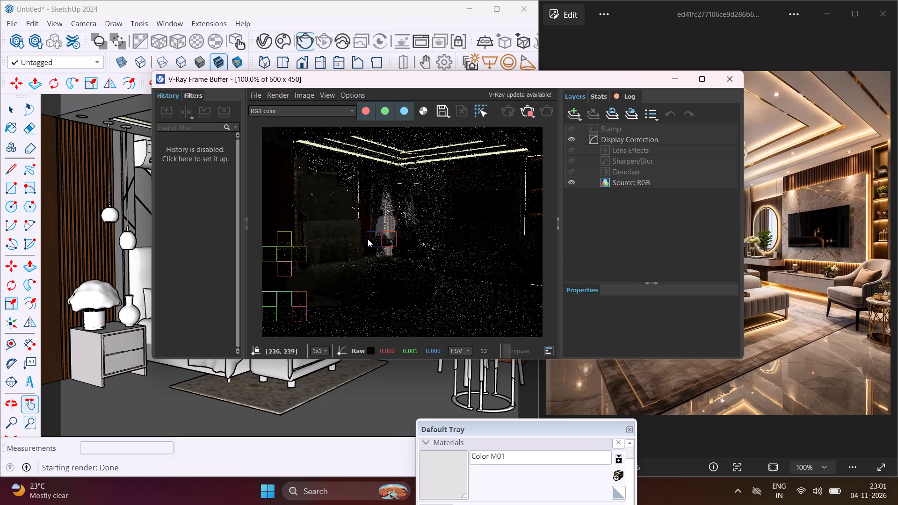
pyautogui.scroll(-2, 368, 239)
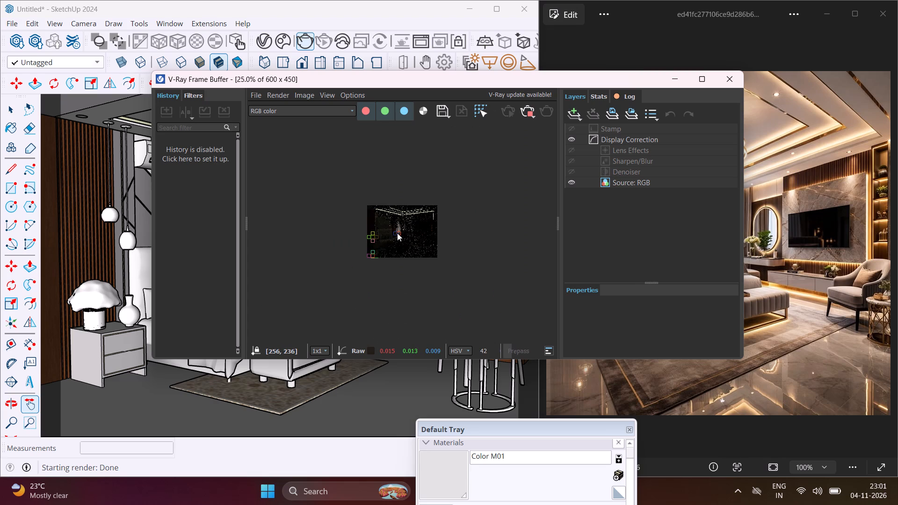
pyautogui.scroll(1, 397, 233)
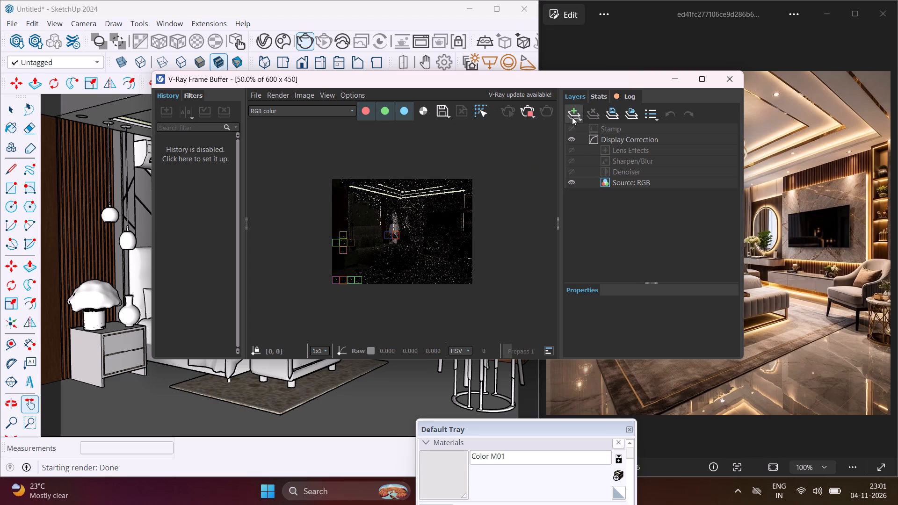
# Add a Filmic tonemap correction layer to the render, with Shoulder strength about 0.195 and Linear strength about 0.318.
pyautogui.click(572, 117)
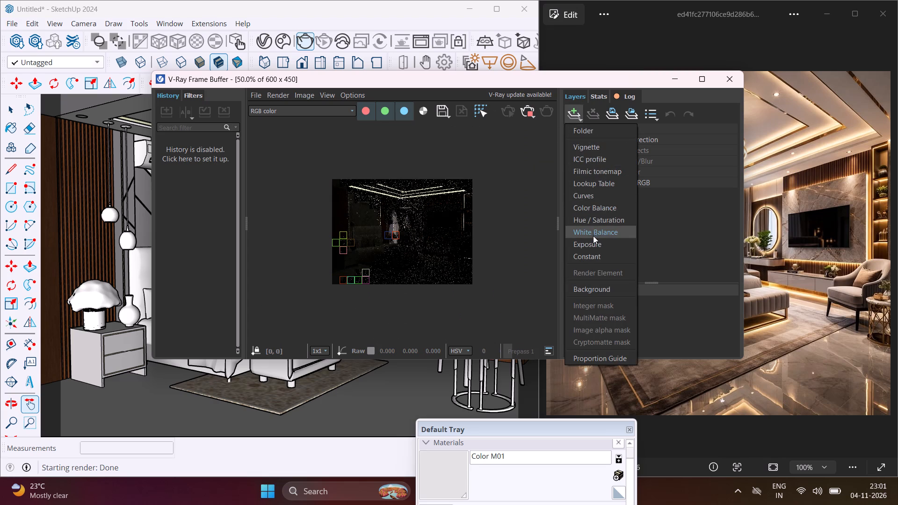
pyautogui.click(595, 176)
pyautogui.scroll(-2, 594, 294)
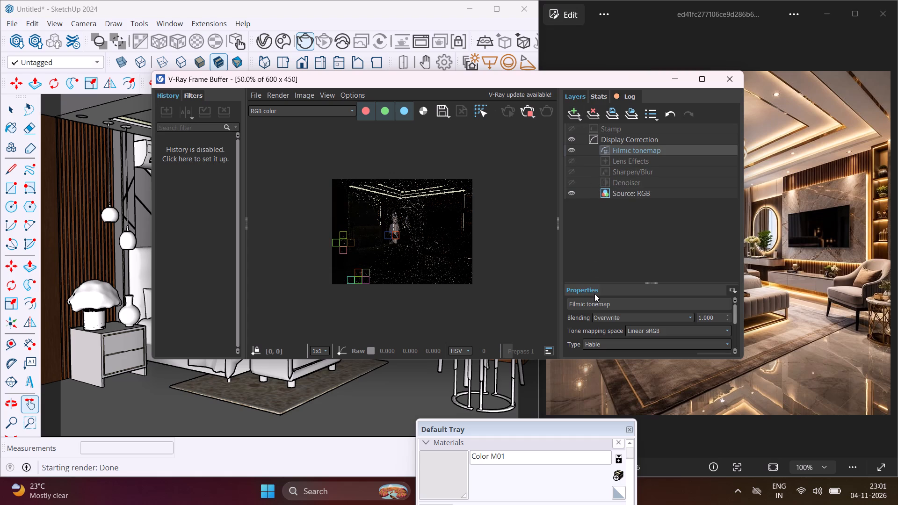
pyautogui.scroll(-4, 594, 294)
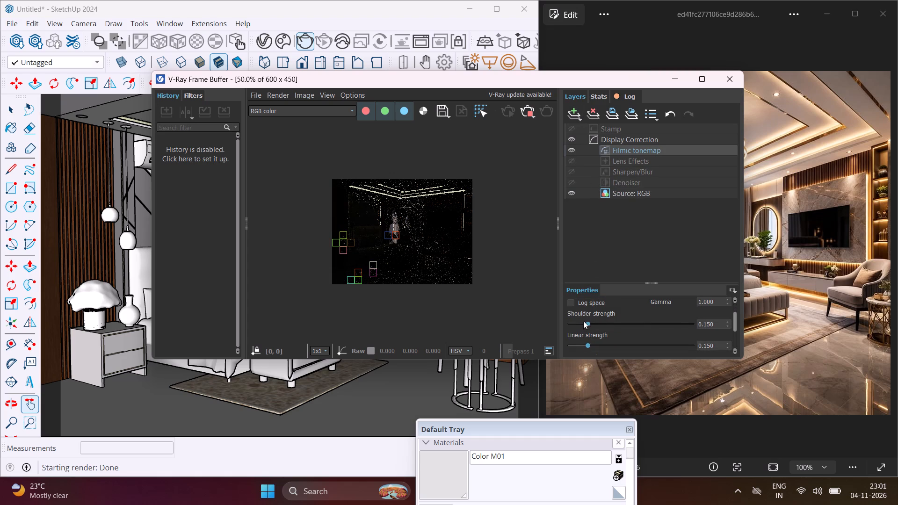
pyautogui.moveTo(587, 321); pyautogui.dragTo(596, 324)
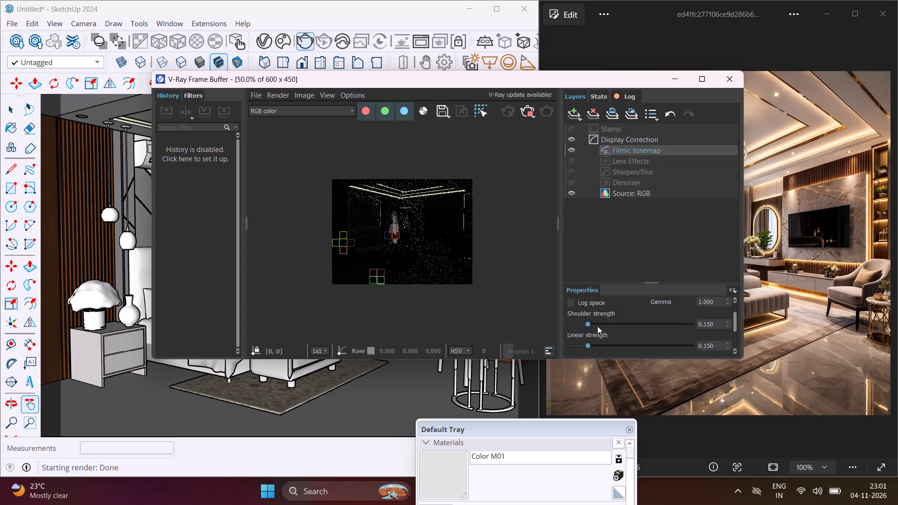
pyautogui.click(594, 324)
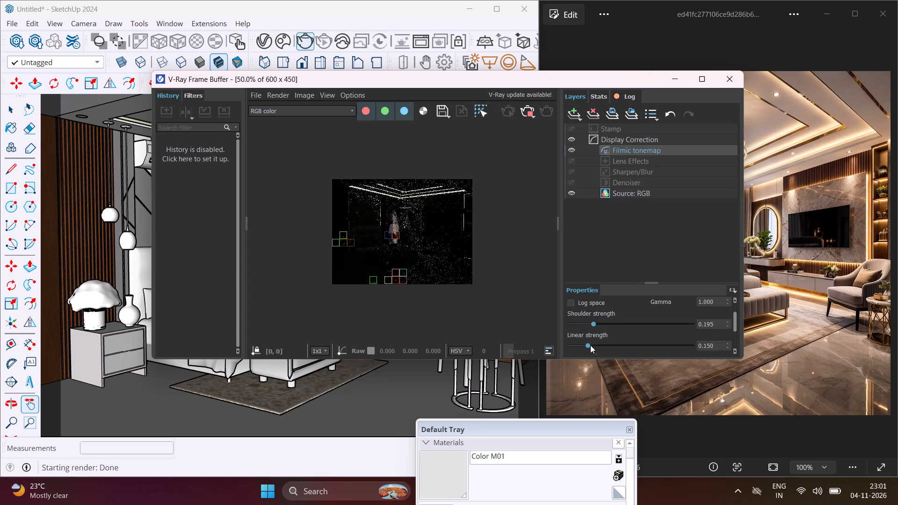
pyautogui.moveTo(590, 345); pyautogui.dragTo(608, 348)
# Set the Filmic tonemap layer's Toe strength to about 0.287 and White point to about 10.682.
pyautogui.scroll(-2, 583, 329)
pyautogui.moveTo(593, 334); pyautogui.dragTo(604, 333)
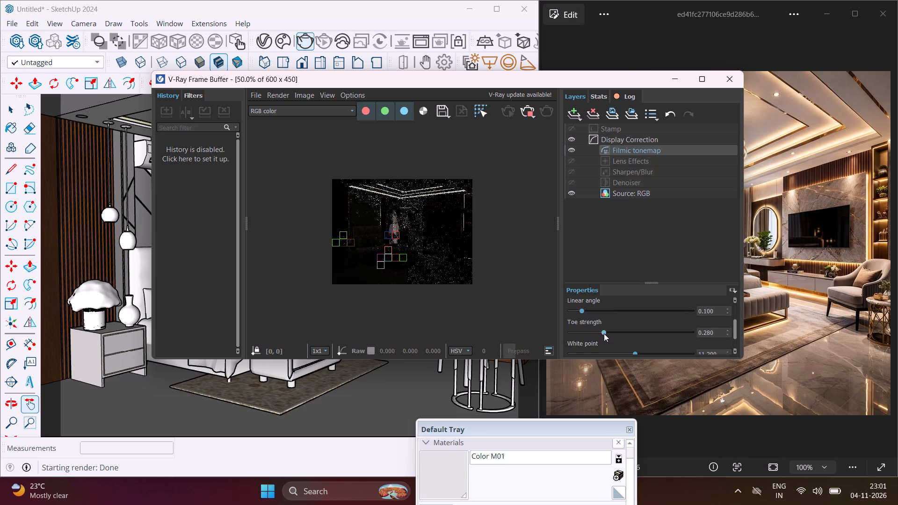
pyautogui.moveTo(604, 333); pyautogui.dragTo(605, 338)
pyautogui.scroll(-1, 601, 338)
pyautogui.moveTo(626, 327); pyautogui.dragTo(632, 327)
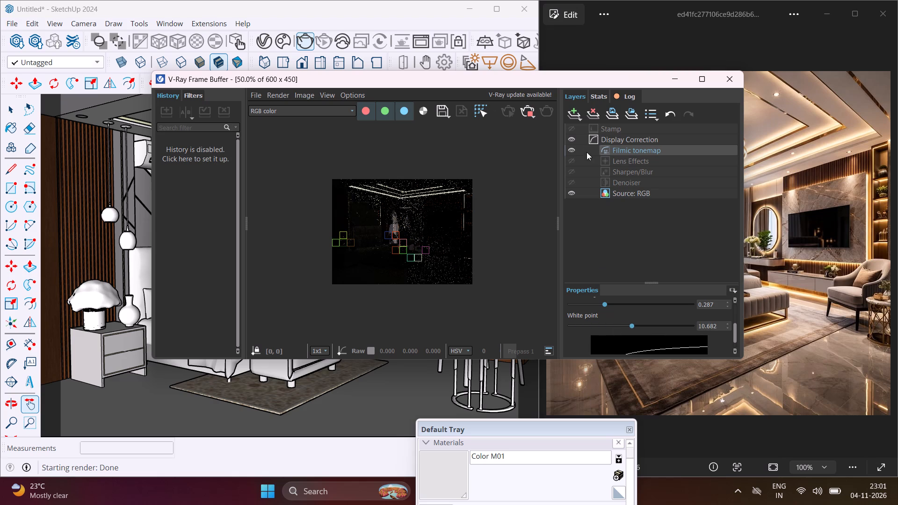
# Add an Exposure correction layer above the Filmic tonemap and raise its Exposure to about 2.203.
pyautogui.click(582, 117)
pyautogui.click(597, 240)
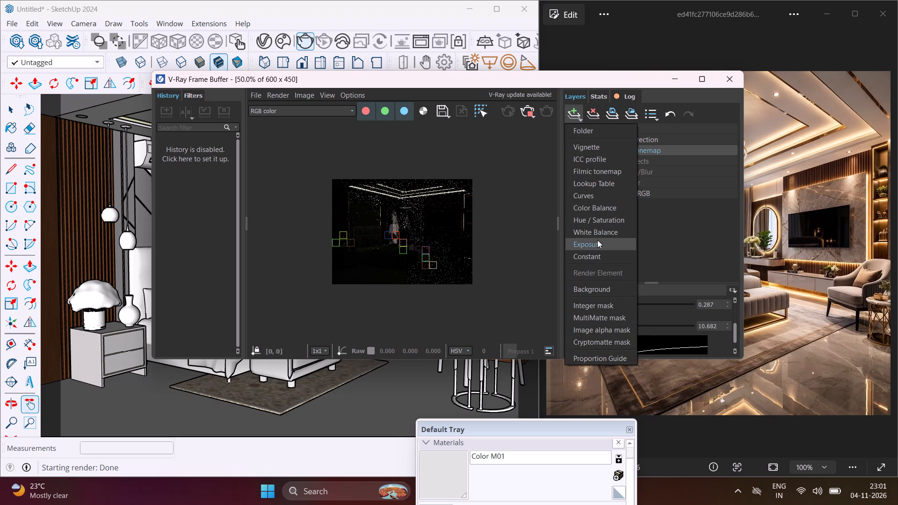
pyautogui.scroll(-2, 621, 289)
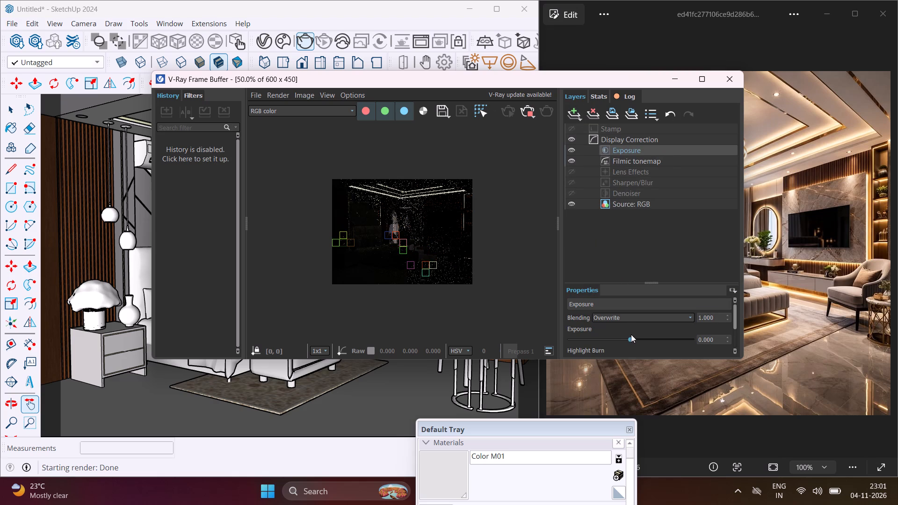
pyautogui.moveTo(631, 339); pyautogui.dragTo(658, 339)
# Examine the brightened render as it progresses, viewing the whole frame and close-ups of the curtain, bed and TV wall.
pyautogui.scroll(-1, 434, 262)
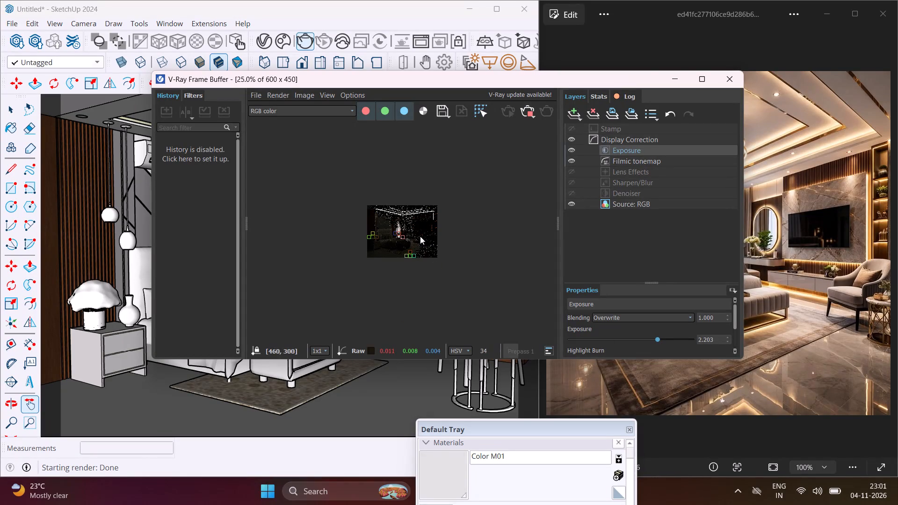
pyautogui.scroll(3, 415, 222)
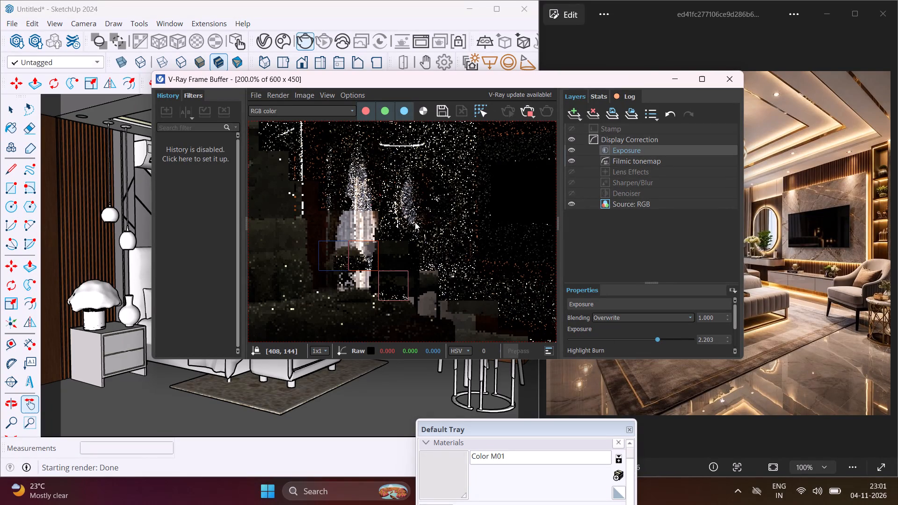
pyautogui.scroll(-1, 415, 222)
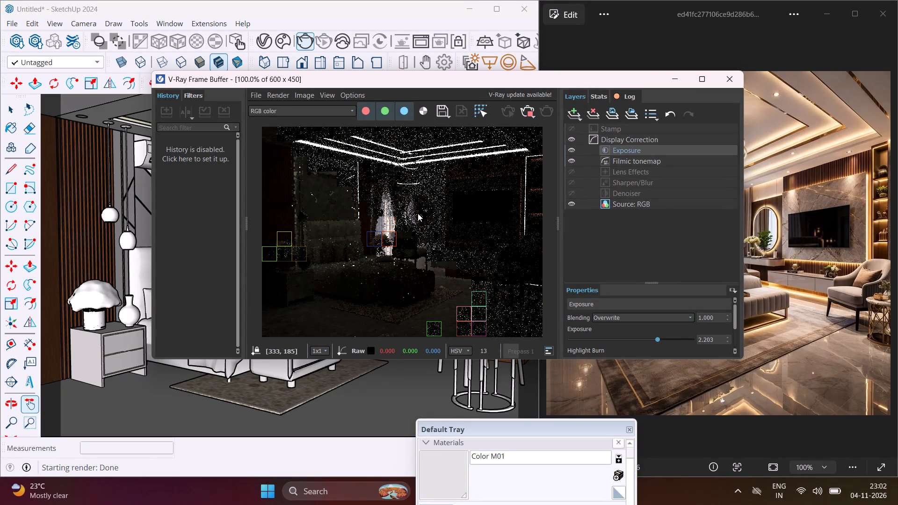
pyautogui.scroll(-2, 418, 213)
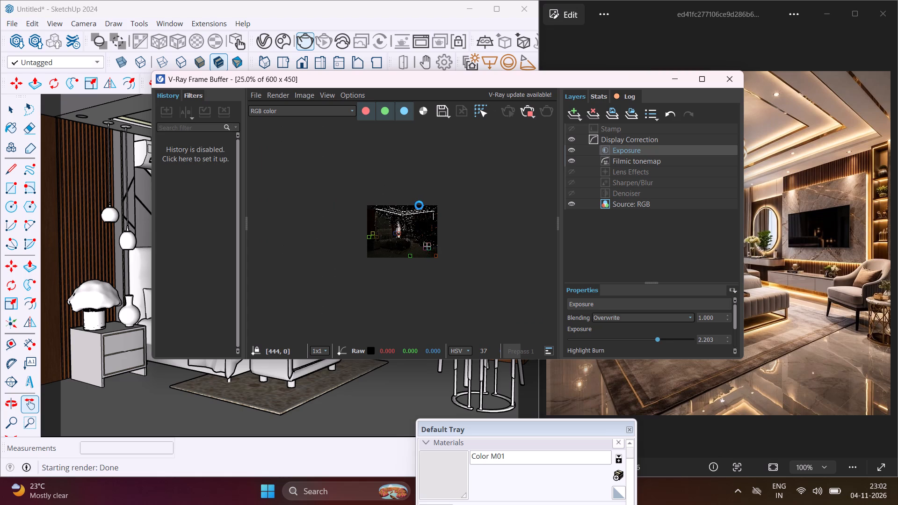
pyautogui.scroll(-1, 419, 205)
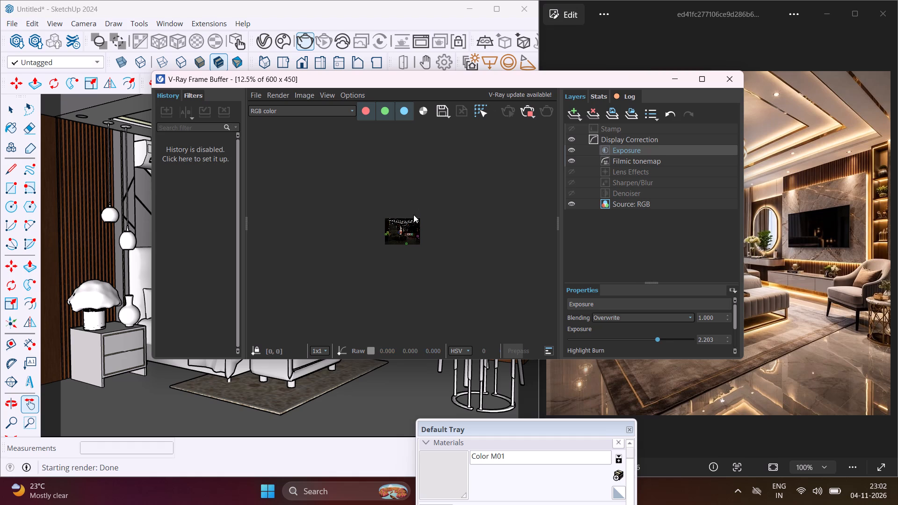
pyautogui.scroll(-1, 413, 215)
pyautogui.scroll(6, 413, 215)
pyautogui.scroll(-2, 404, 226)
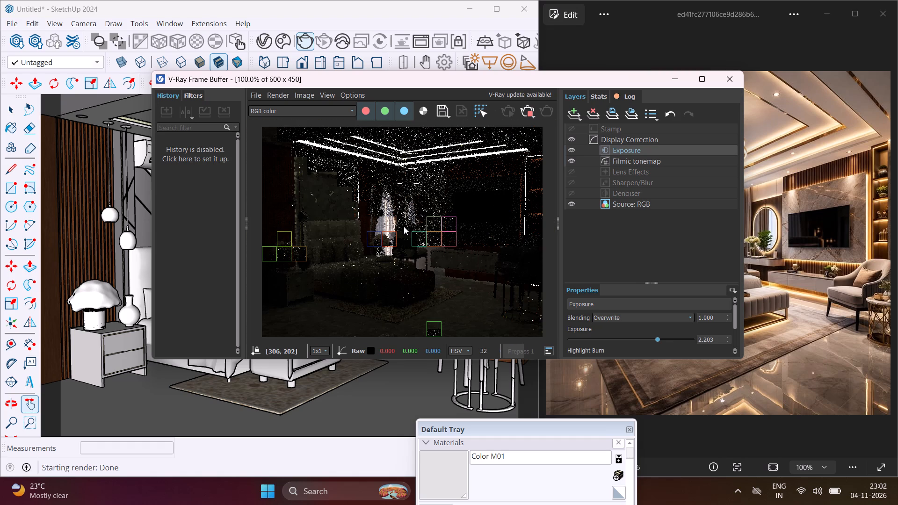
pyautogui.scroll(-1, 404, 226)
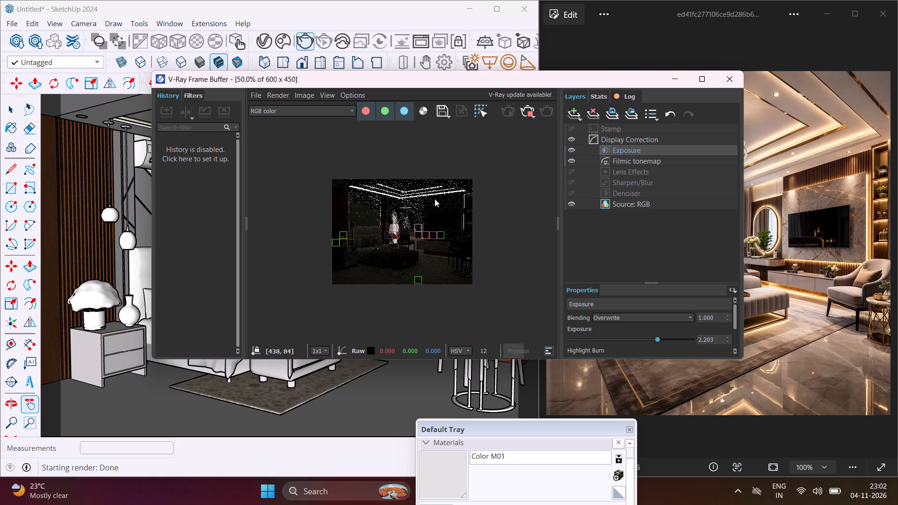
pyautogui.scroll(1, 435, 199)
pyautogui.scroll(-1, 435, 199)
pyautogui.scroll(1, 453, 202)
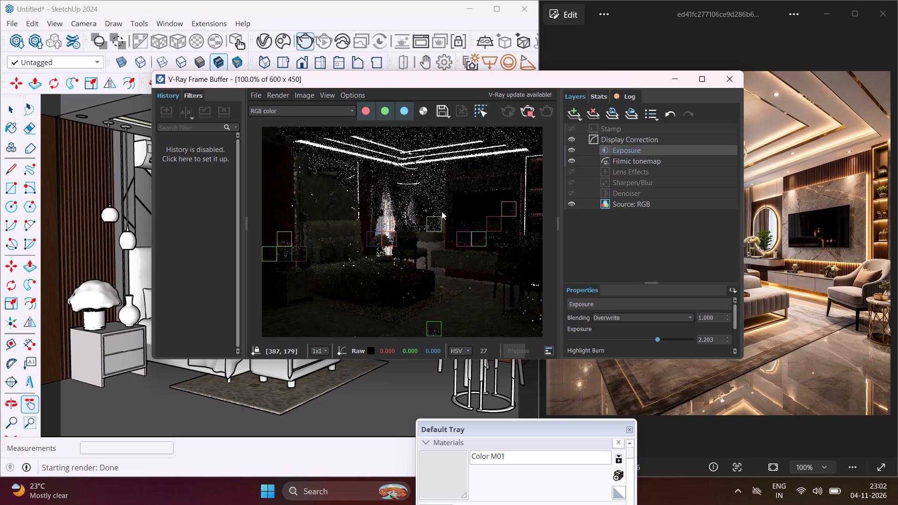
pyautogui.scroll(-1, 439, 215)
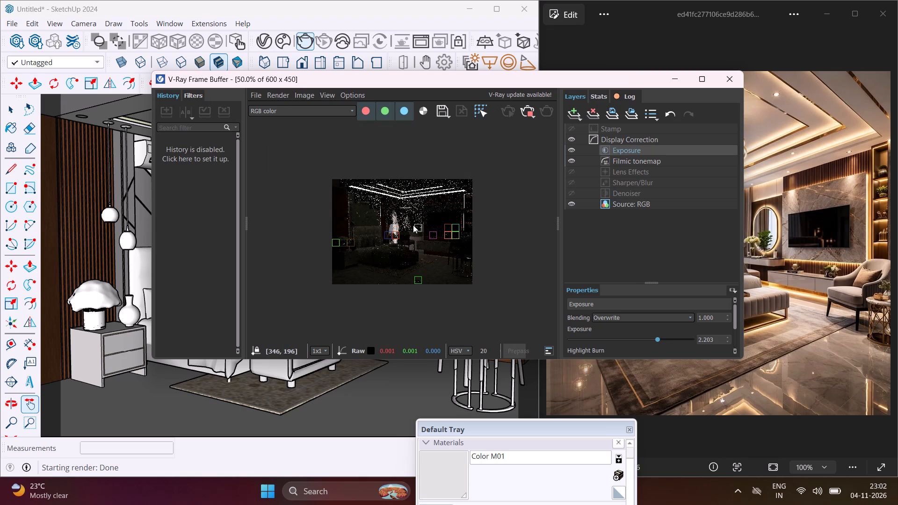
pyautogui.scroll(1, 413, 225)
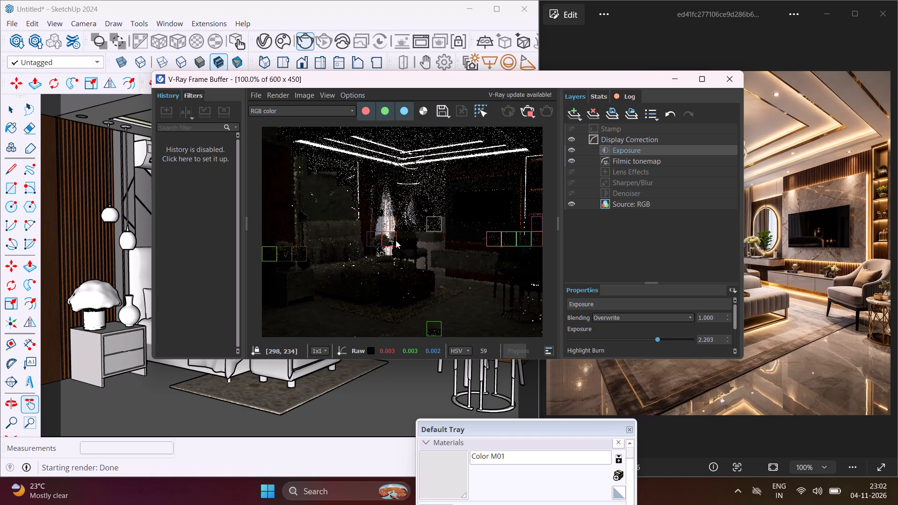
pyautogui.scroll(-1, 395, 241)
pyautogui.scroll(1, 395, 241)
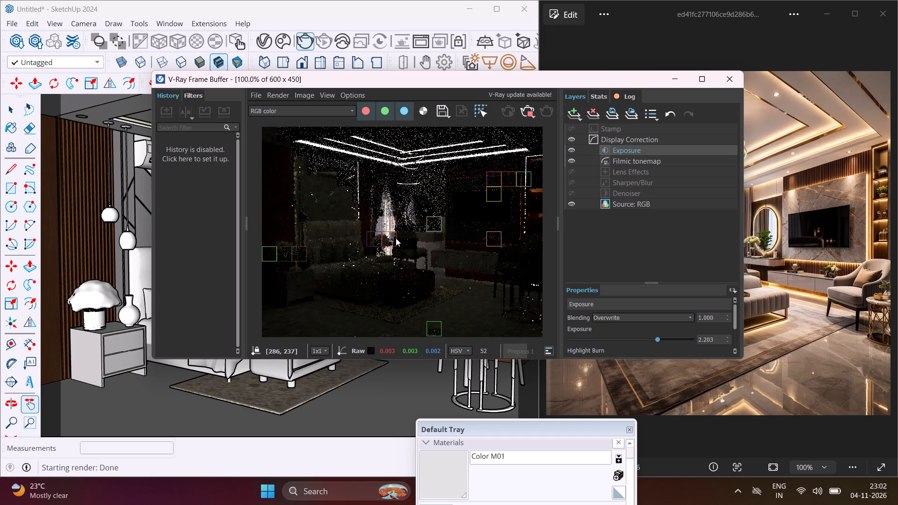
pyautogui.scroll(-1, 396, 238)
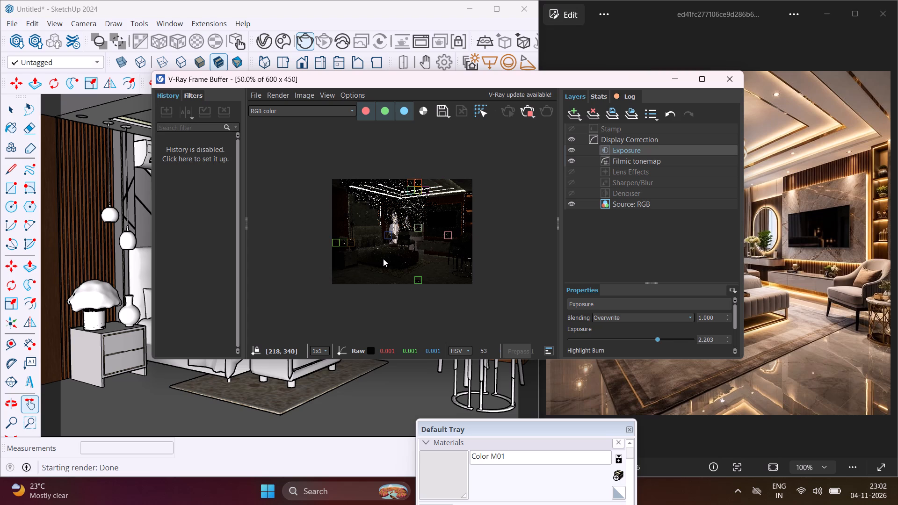
pyautogui.scroll(3, 383, 259)
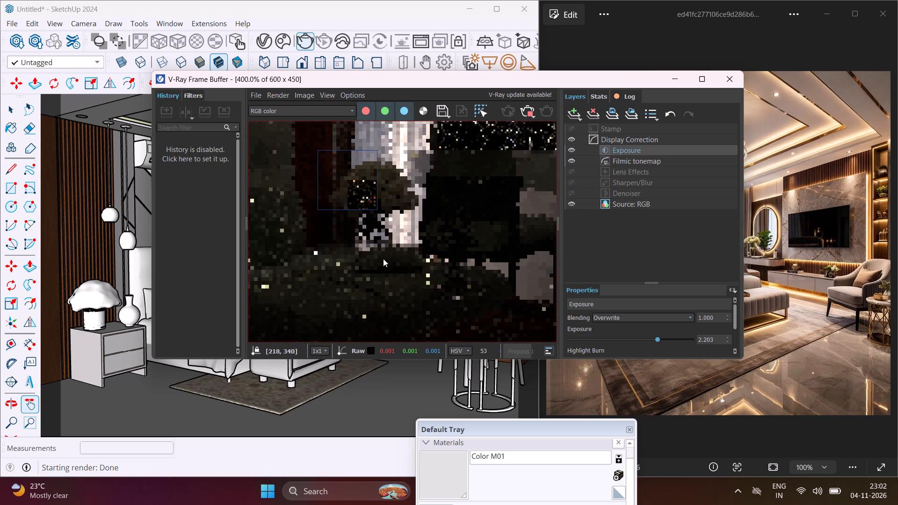
pyautogui.scroll(-2, 383, 259)
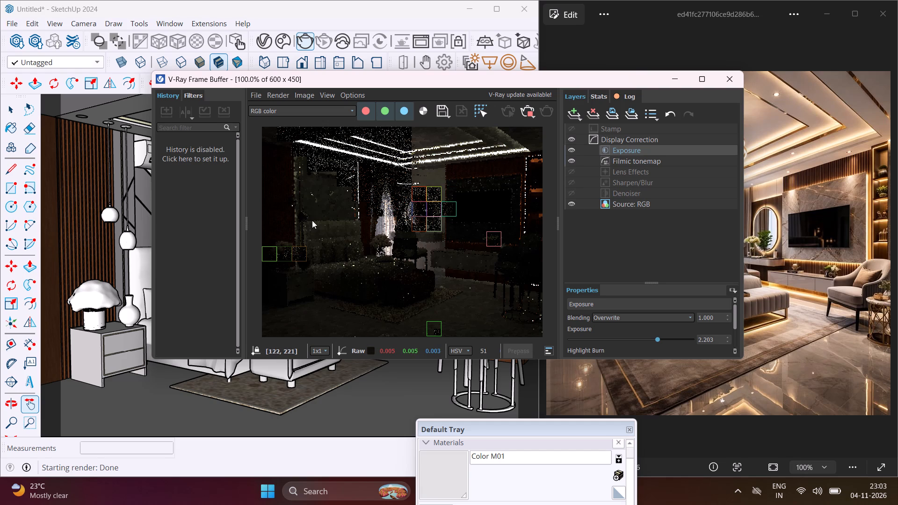
# Examine the brightened render close up and as a whole frame while it keeps processing.
pyautogui.scroll(2, 297, 207)
pyautogui.scroll(-1, 297, 207)
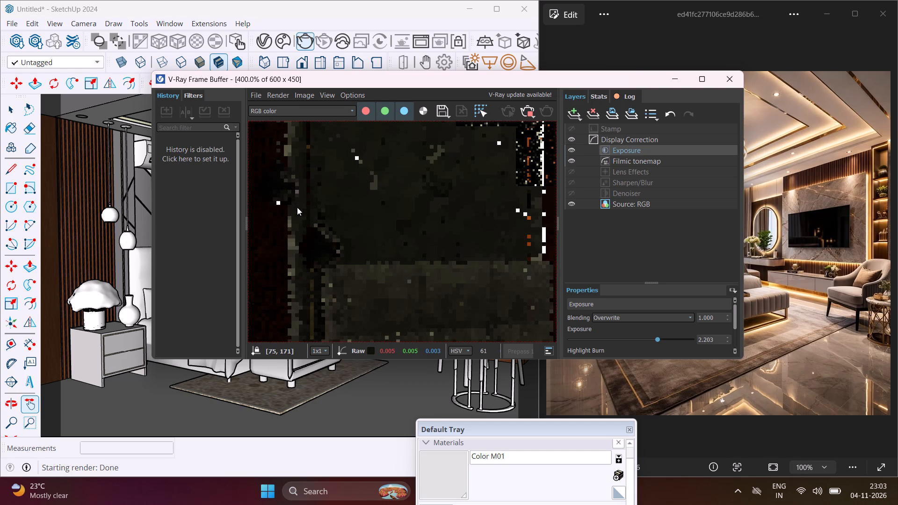
pyautogui.scroll(-2, 297, 207)
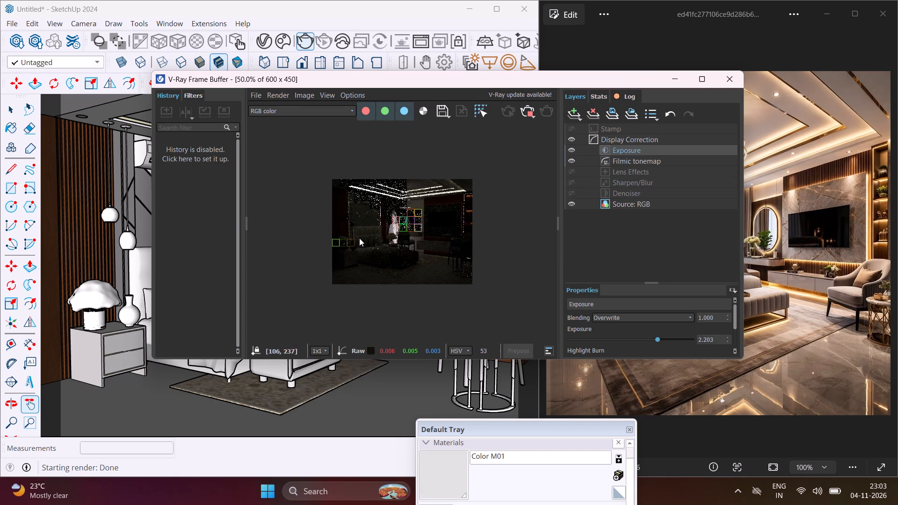
pyautogui.scroll(2, 367, 244)
pyautogui.scroll(-1, 367, 244)
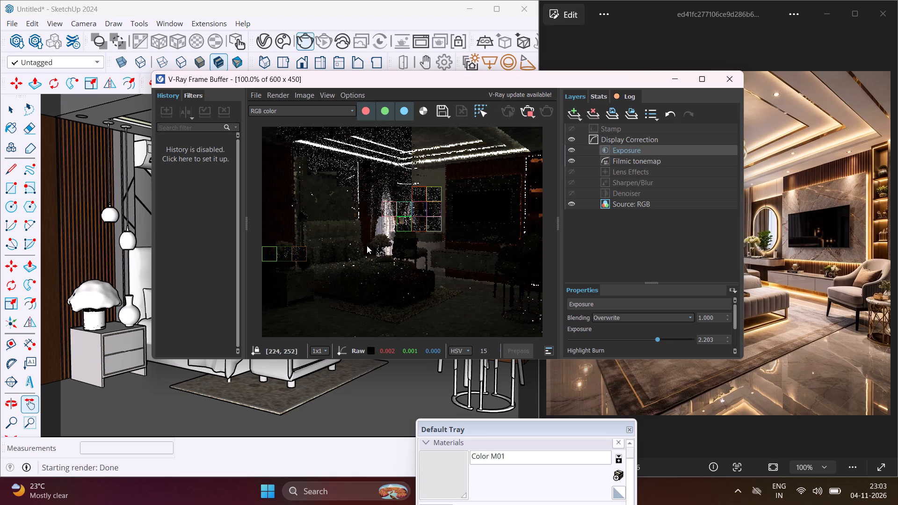
pyautogui.scroll(-1, 367, 245)
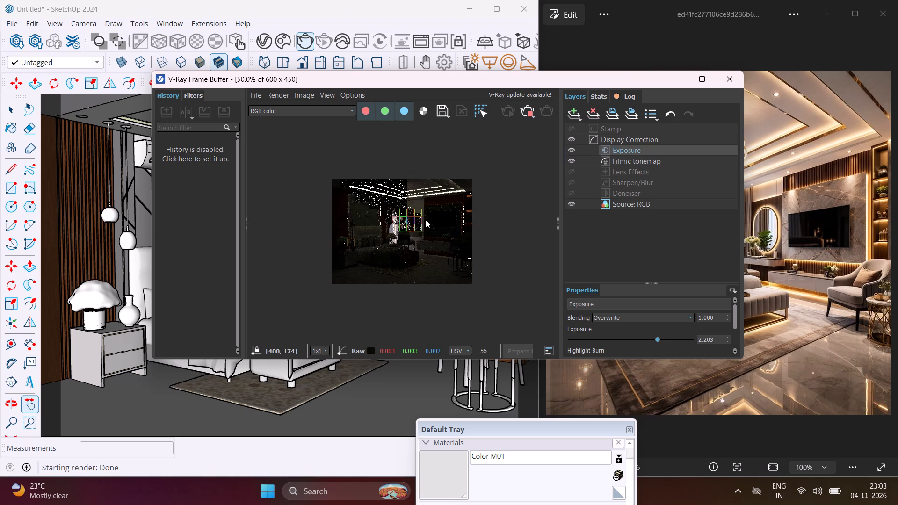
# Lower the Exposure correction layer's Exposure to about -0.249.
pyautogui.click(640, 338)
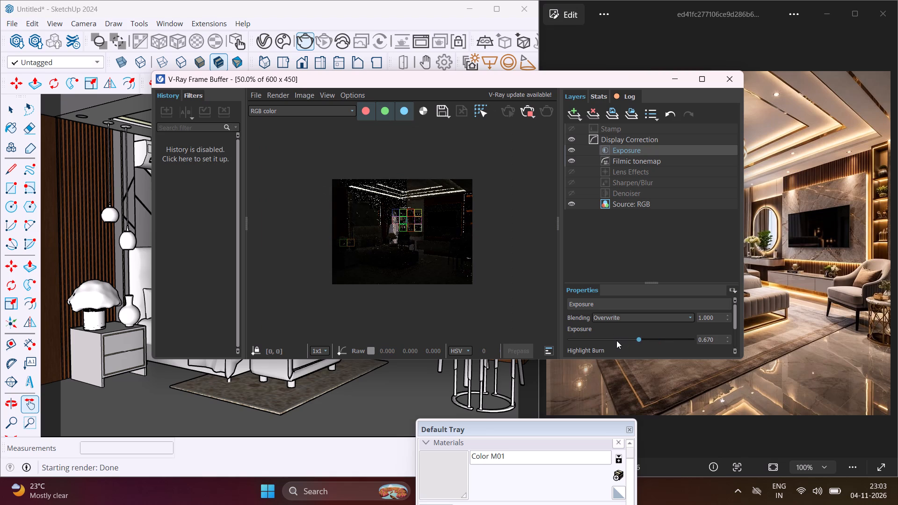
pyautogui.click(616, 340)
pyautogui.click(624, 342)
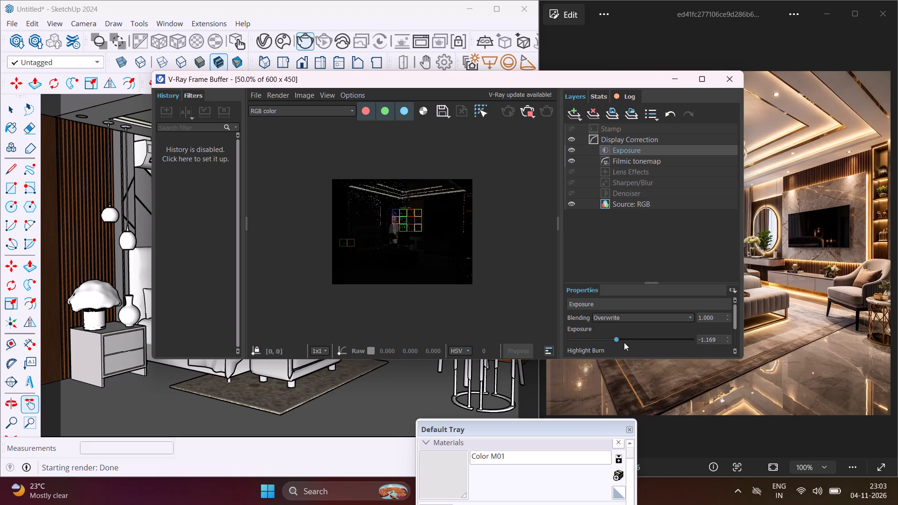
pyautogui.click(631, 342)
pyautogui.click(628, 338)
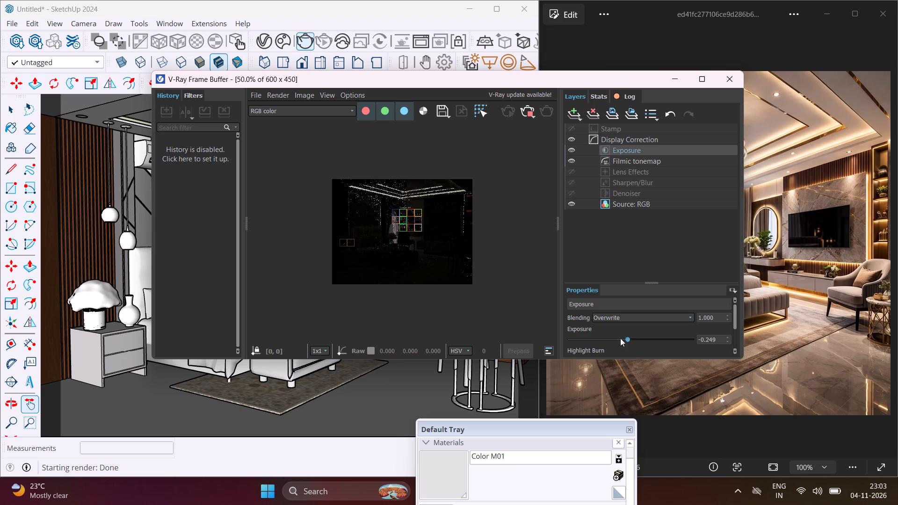
# Examine the darkened render as it progresses, checking the whole frame and close-ups around the curtain and dressing area.
pyautogui.scroll(3, 429, 266)
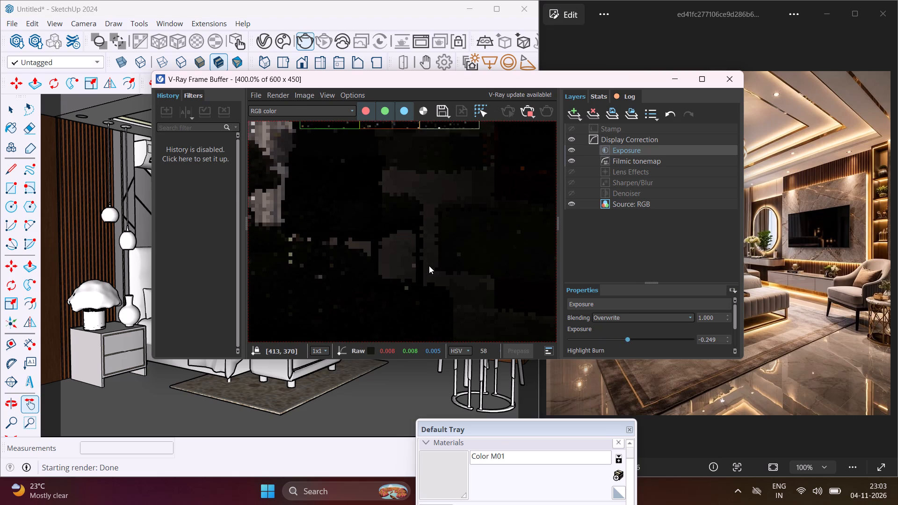
pyautogui.scroll(-2, 429, 266)
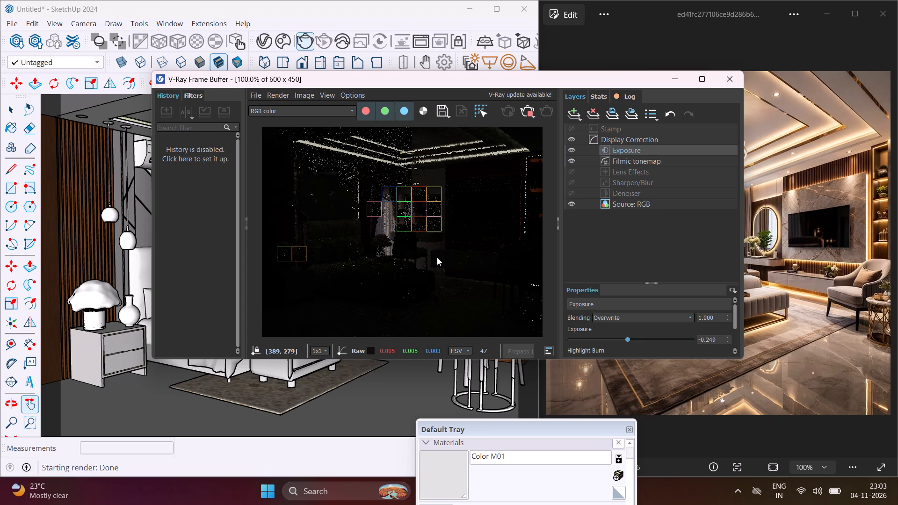
pyautogui.scroll(-1, 414, 231)
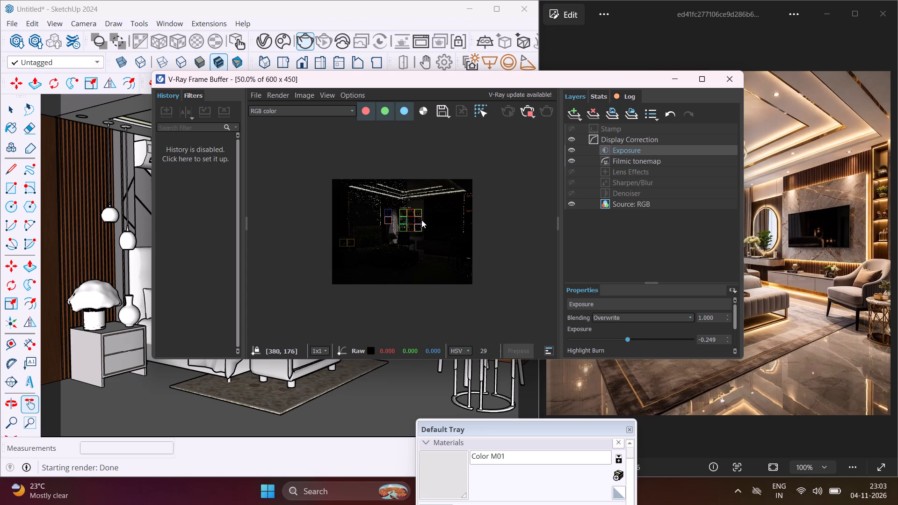
pyautogui.scroll(1, 421, 220)
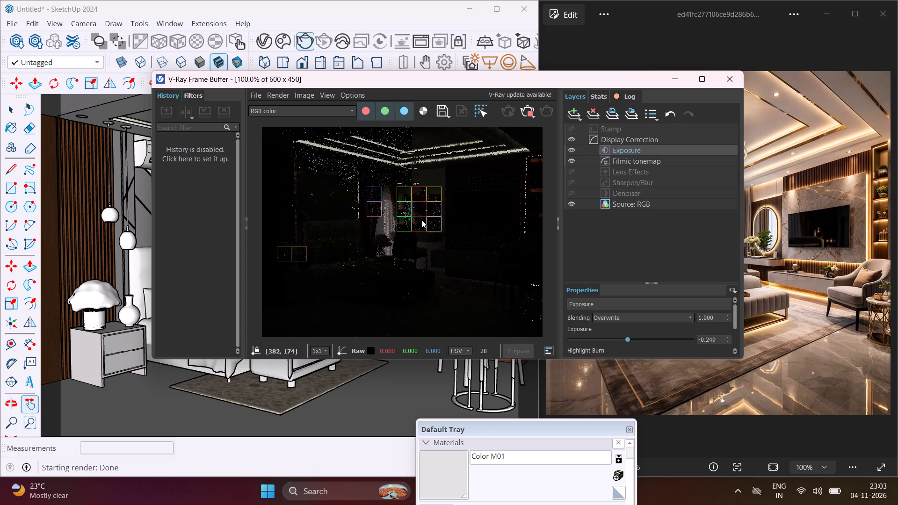
pyautogui.scroll(-1, 421, 220)
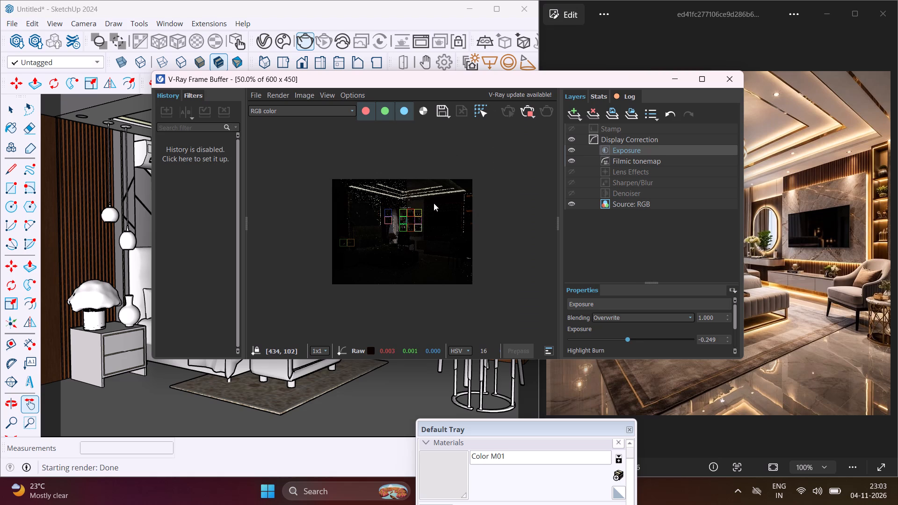
pyautogui.scroll(1, 416, 211)
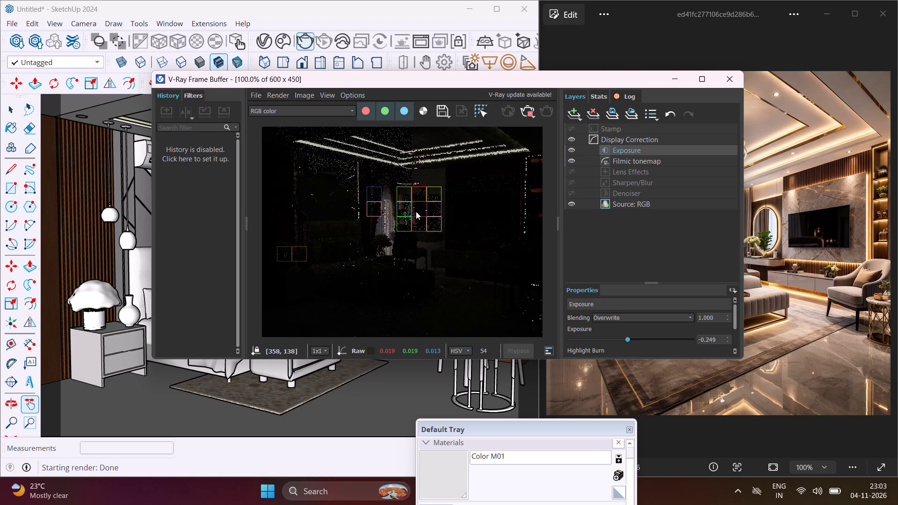
pyautogui.scroll(-1, 416, 211)
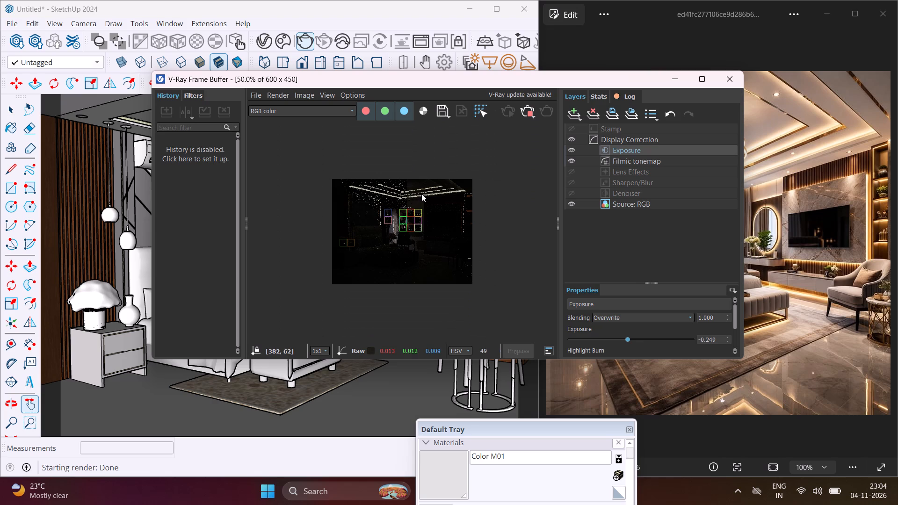
pyautogui.scroll(2, 421, 194)
pyautogui.scroll(-2, 421, 194)
pyautogui.scroll(2, 399, 212)
pyautogui.scroll(-1, 399, 212)
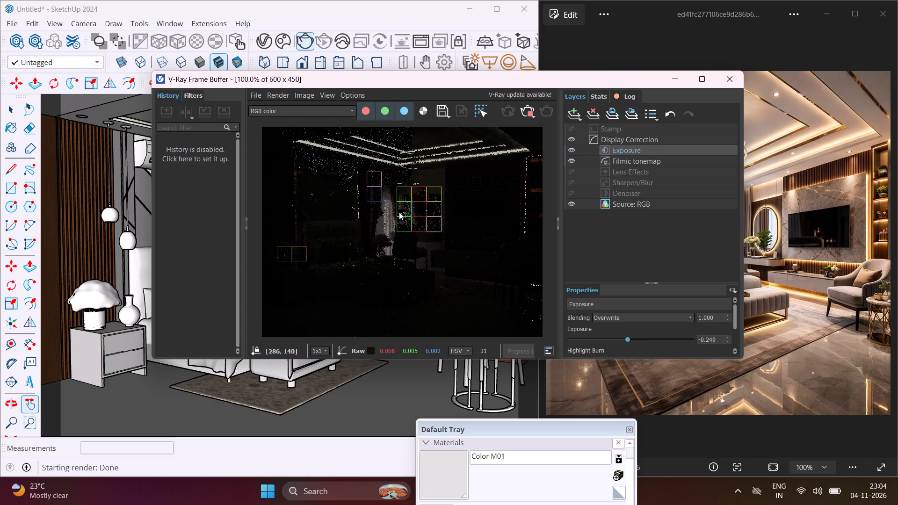
pyautogui.scroll(-1, 399, 212)
pyautogui.scroll(2, 397, 211)
pyautogui.scroll(-2, 396, 210)
pyautogui.scroll(2, 420, 190)
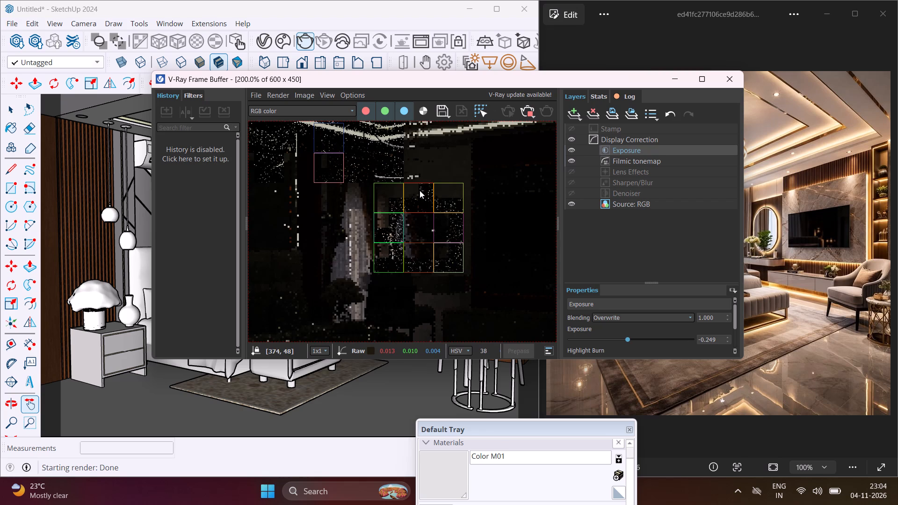
pyautogui.scroll(-1, 406, 214)
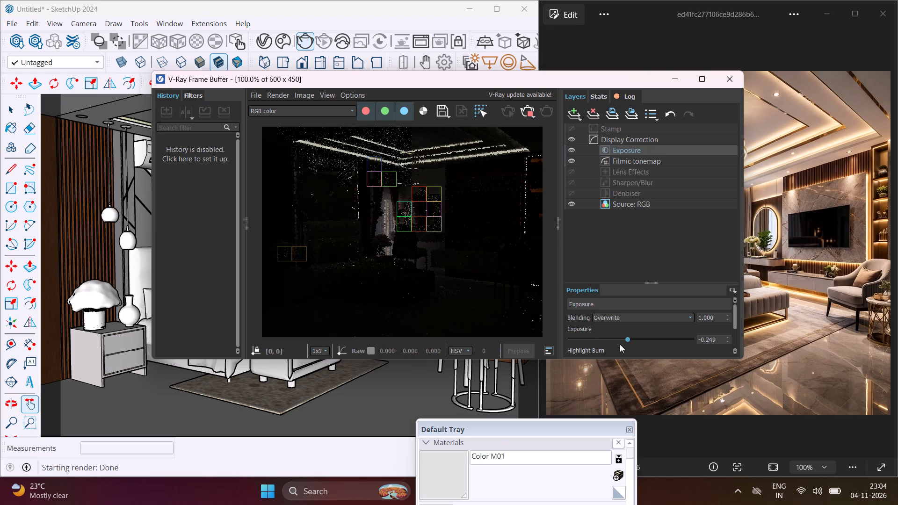
# Set the Exposure correction layer's Exposure to about 0.249.
pyautogui.click(634, 340)
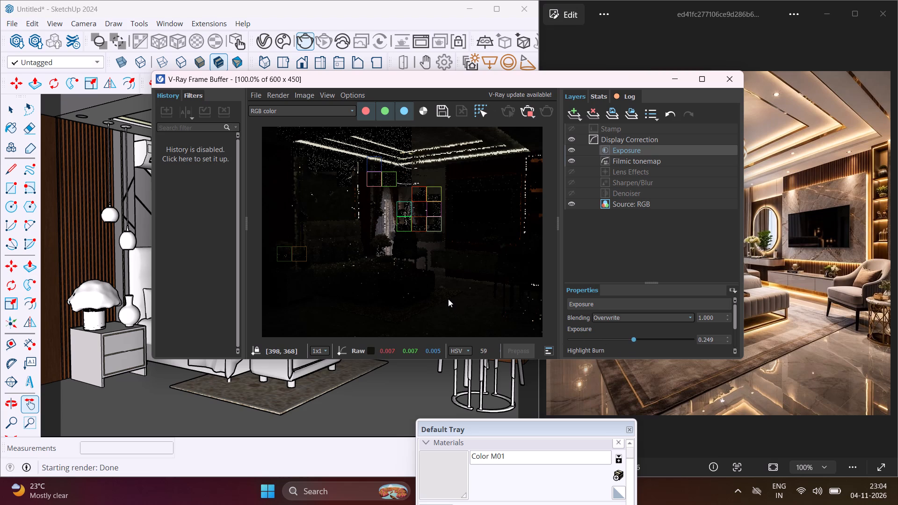
# Examine the re-exposed render at several magnifications as it progresses, including the ceiling cove lights and the room's centre.
pyautogui.scroll(-1, 440, 291)
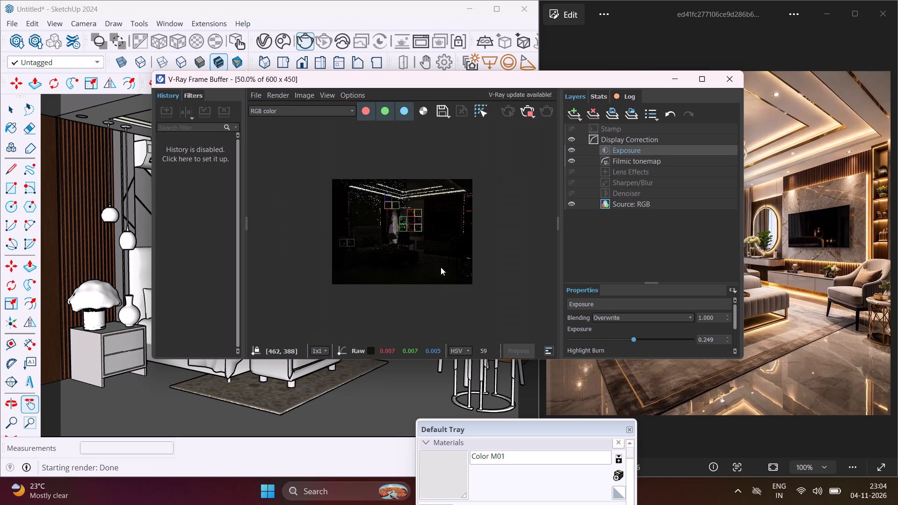
pyautogui.scroll(1, 446, 245)
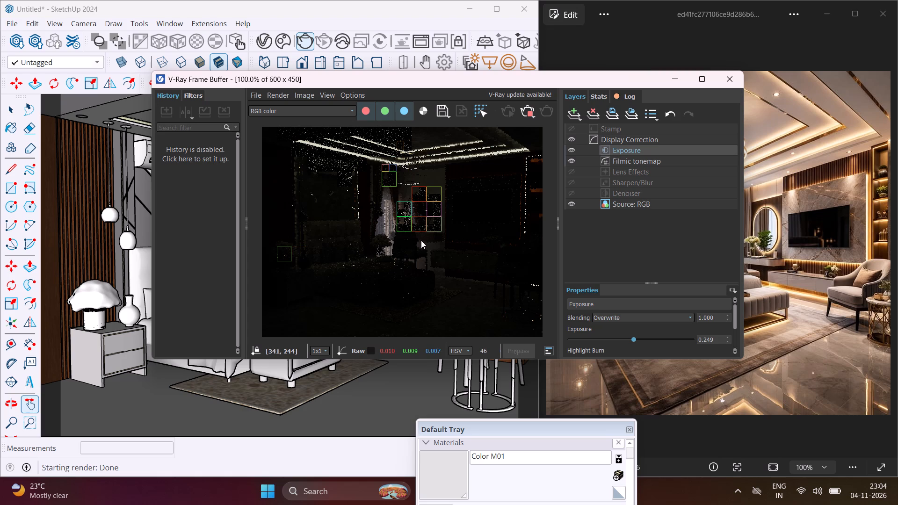
pyautogui.scroll(-1, 391, 238)
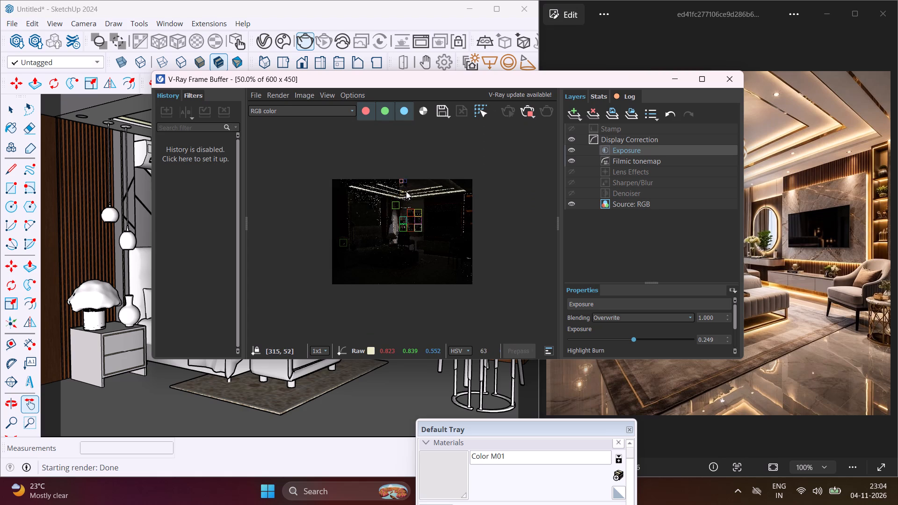
pyautogui.scroll(1, 406, 191)
pyautogui.scroll(-1, 406, 191)
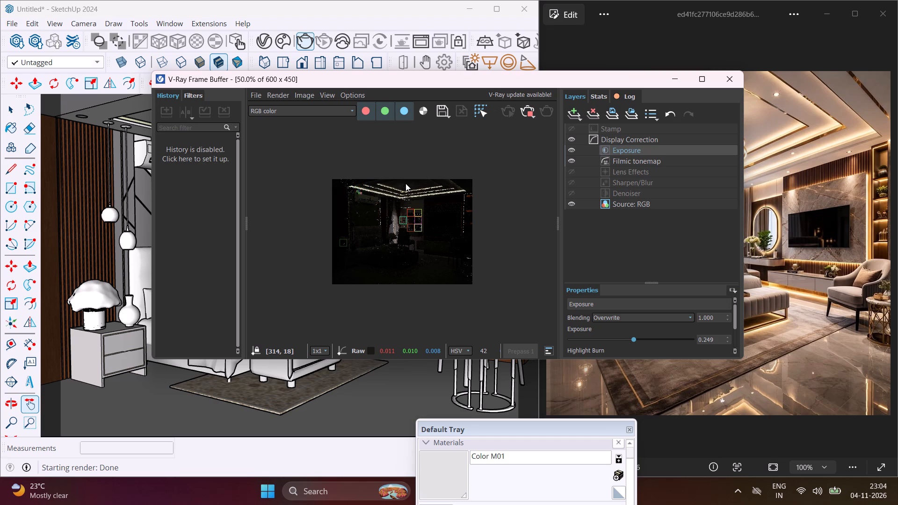
pyautogui.scroll(-1, 400, 195)
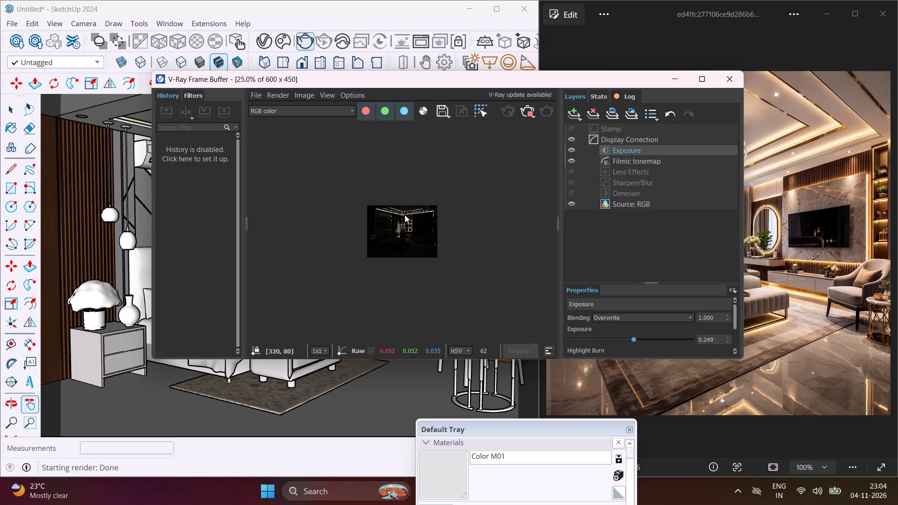
pyautogui.scroll(2, 405, 215)
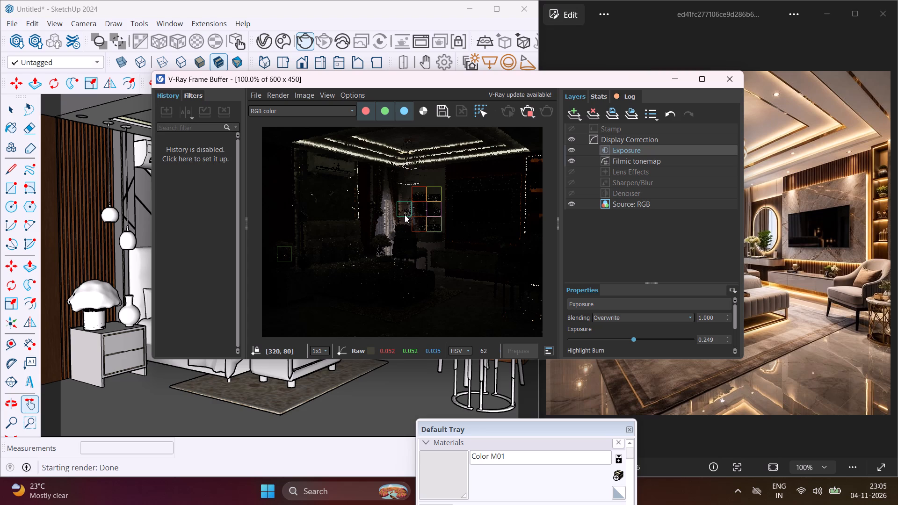
pyautogui.scroll(-1, 405, 215)
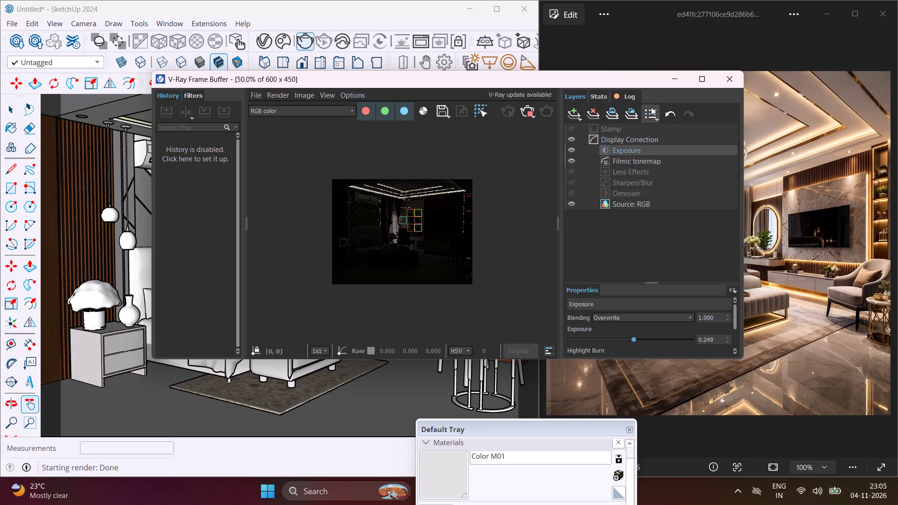
# Minimize the frame buffer and save the bedroom model as 0081 in the FUJI folder on the Desktop.
pyautogui.click(670, 81)
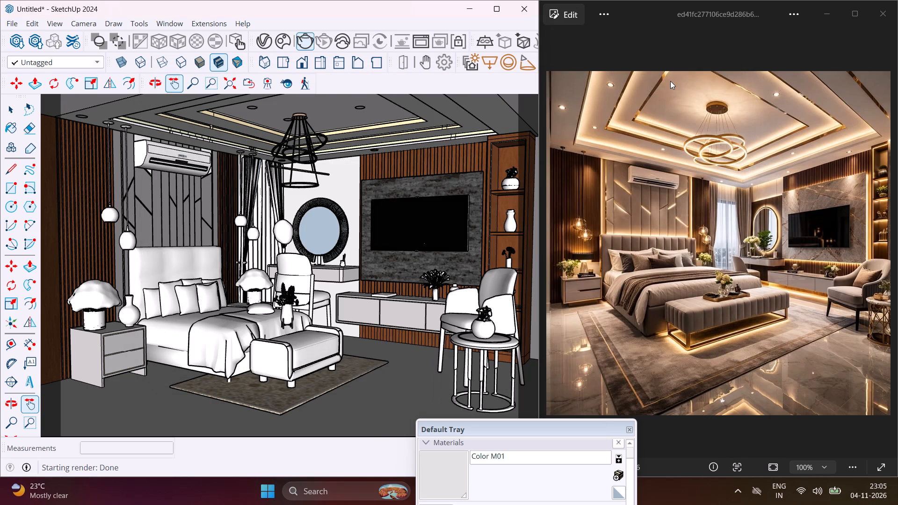
pyautogui.hotkey('ctrl', 's')
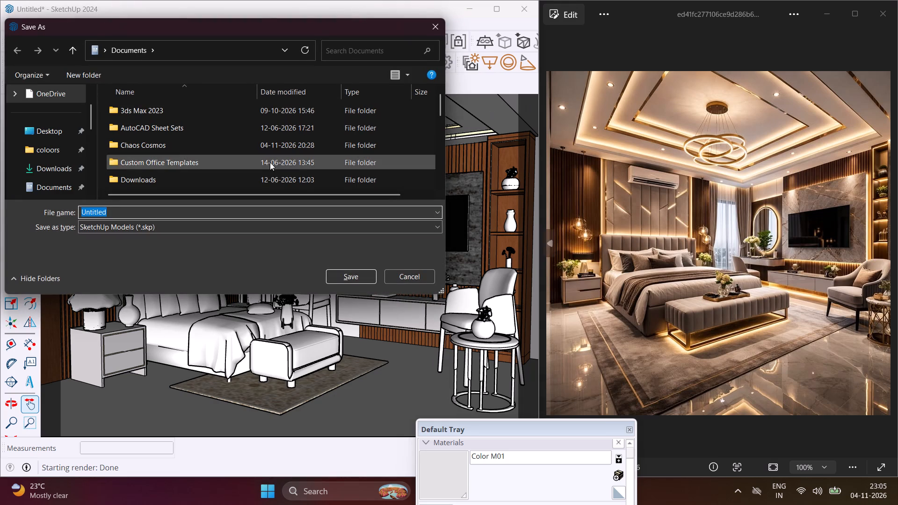
pyautogui.click(64, 141)
pyautogui.click(60, 137)
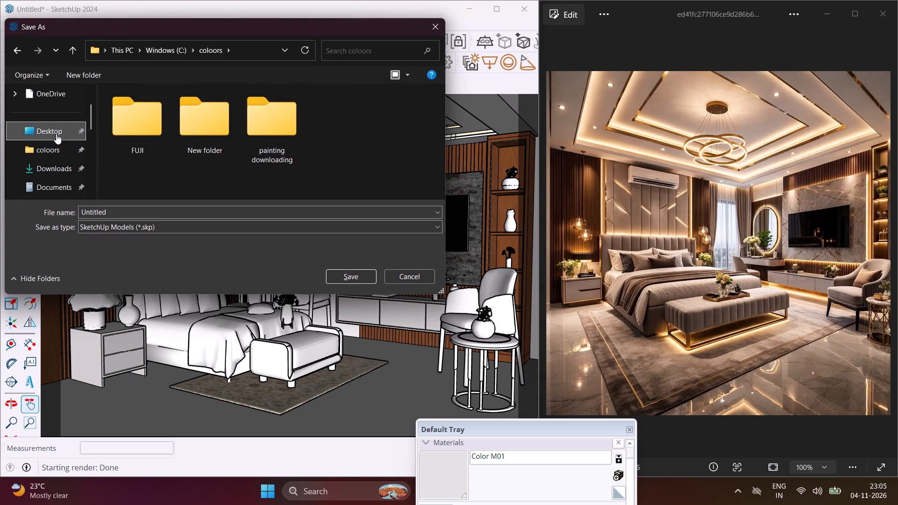
pyautogui.doubleClick(119, 126)
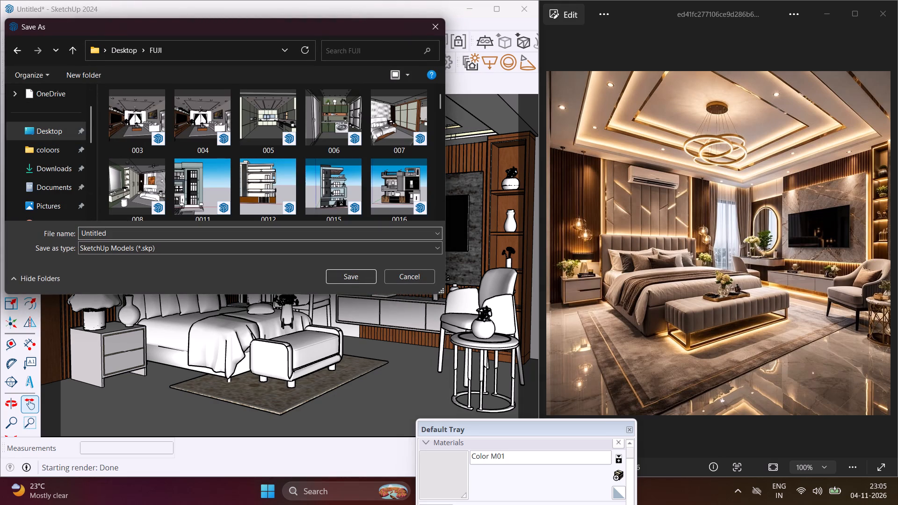
pyautogui.click(120, 229)
pyautogui.press('BackSpace')
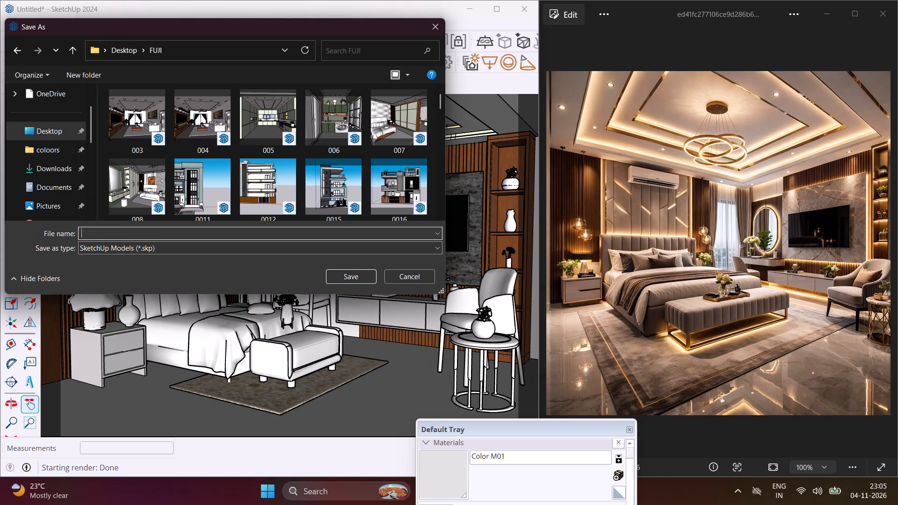
pyautogui.write('00')
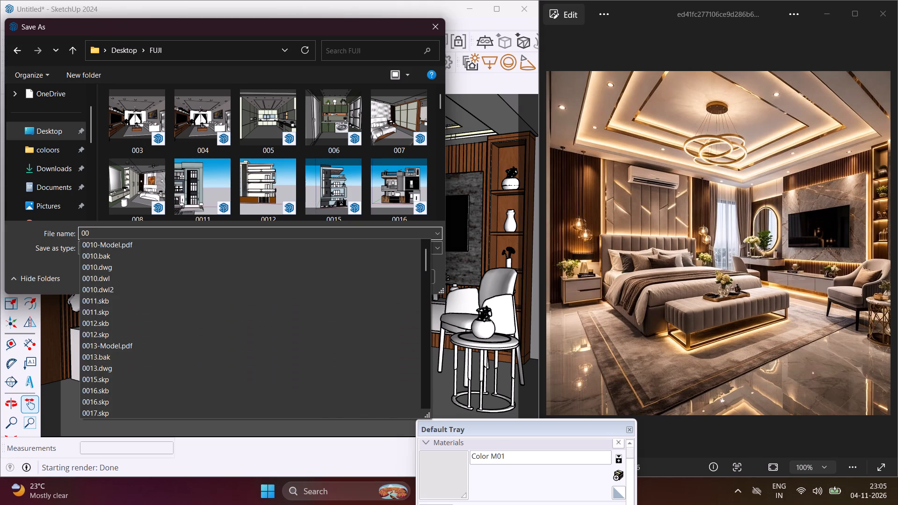
pyautogui.press('8')
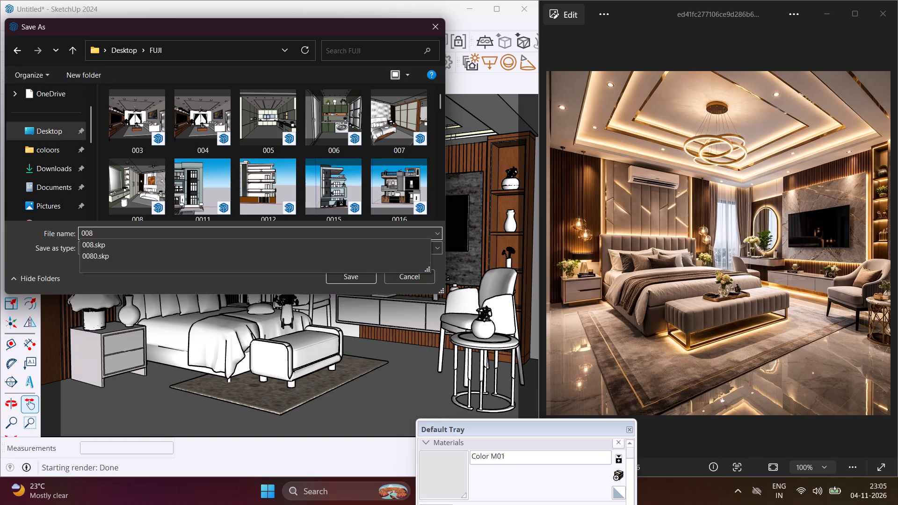
pyautogui.press('1')
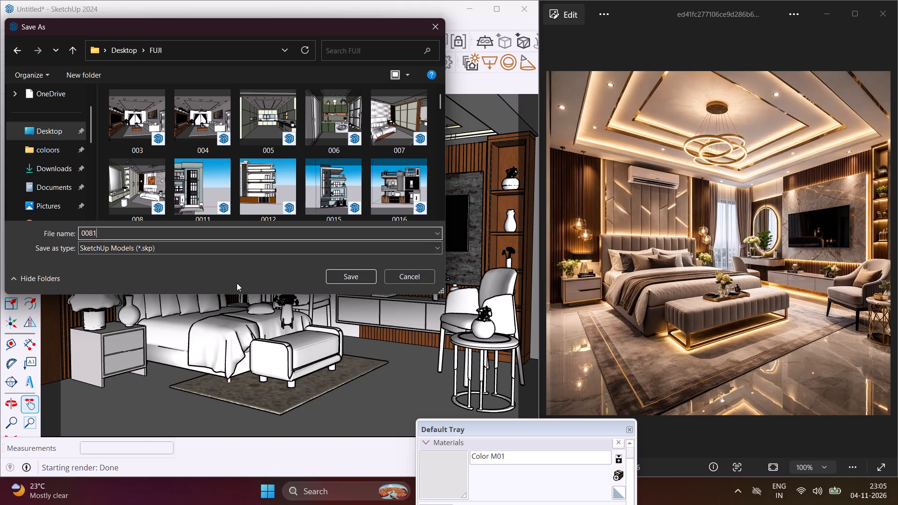
pyautogui.click(328, 280)
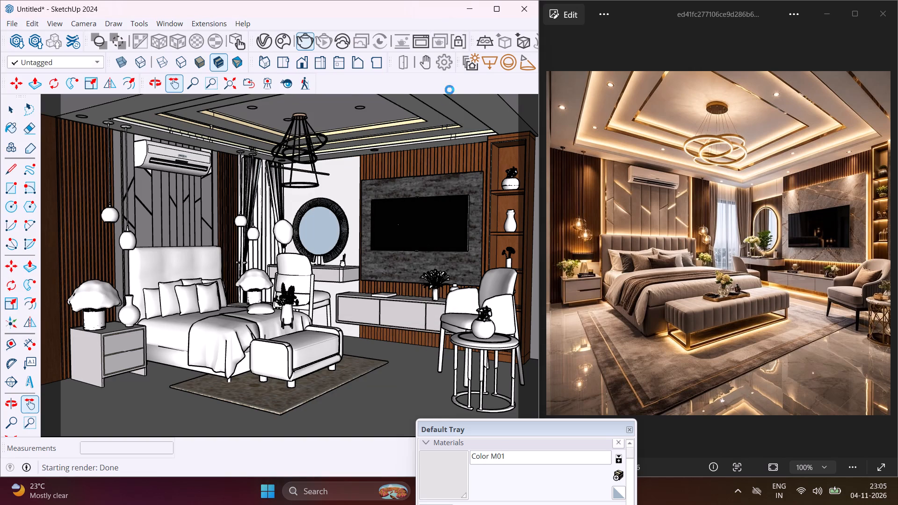
# Minimize the SketchUp model window and the reference image window.
pyautogui.click(474, 6)
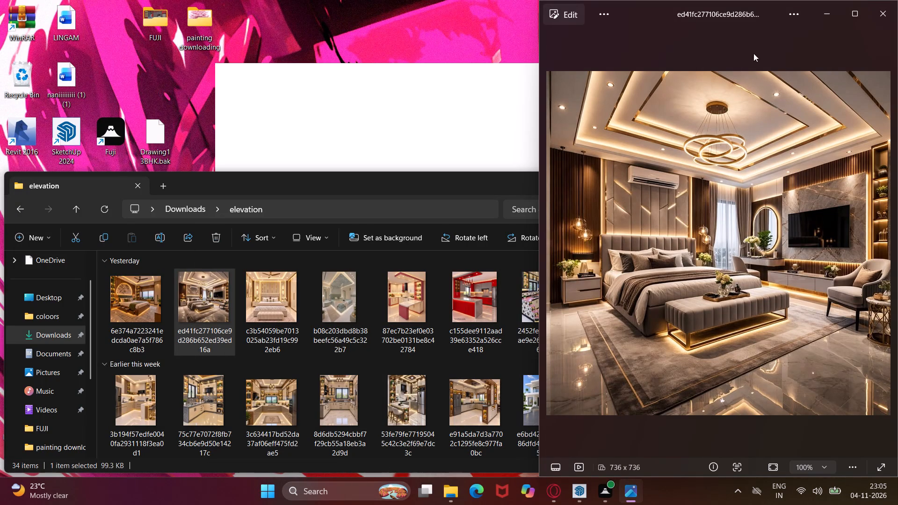
pyautogui.click(820, 22)
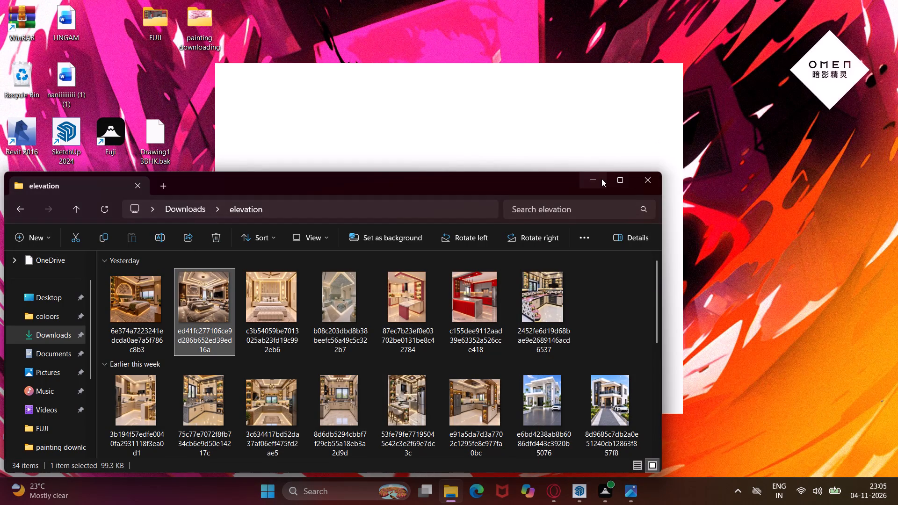